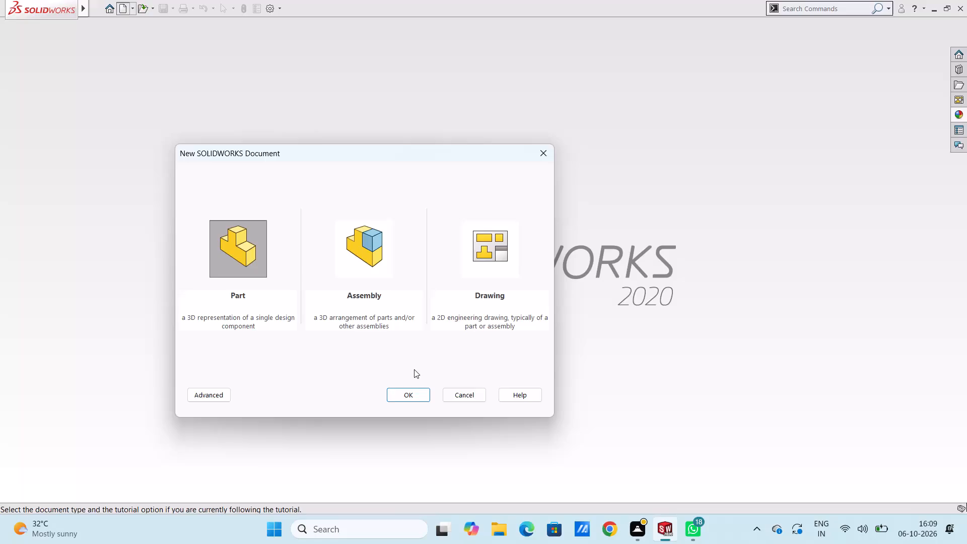
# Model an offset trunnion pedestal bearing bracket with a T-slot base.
# Create a new part document for a 3D representation of a single design component.
pyautogui.click(411, 390)
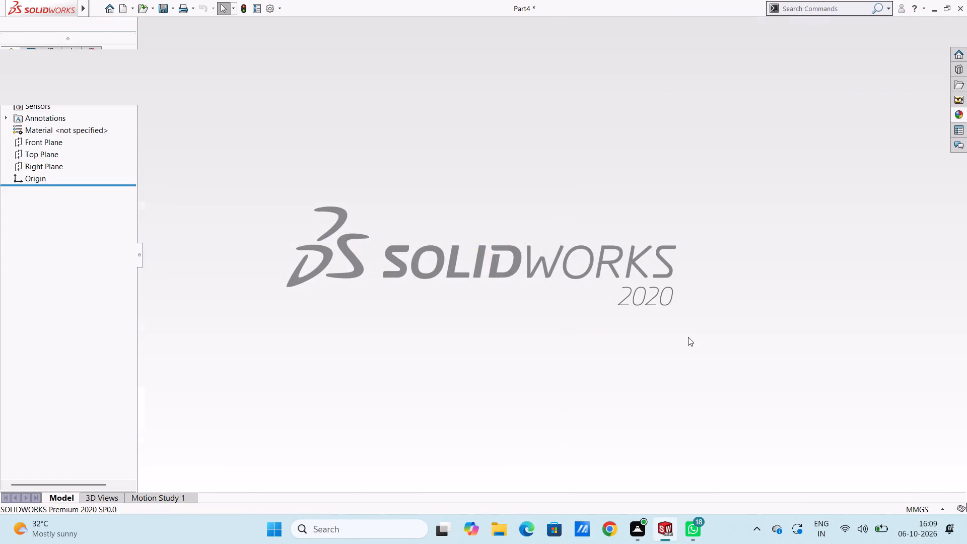
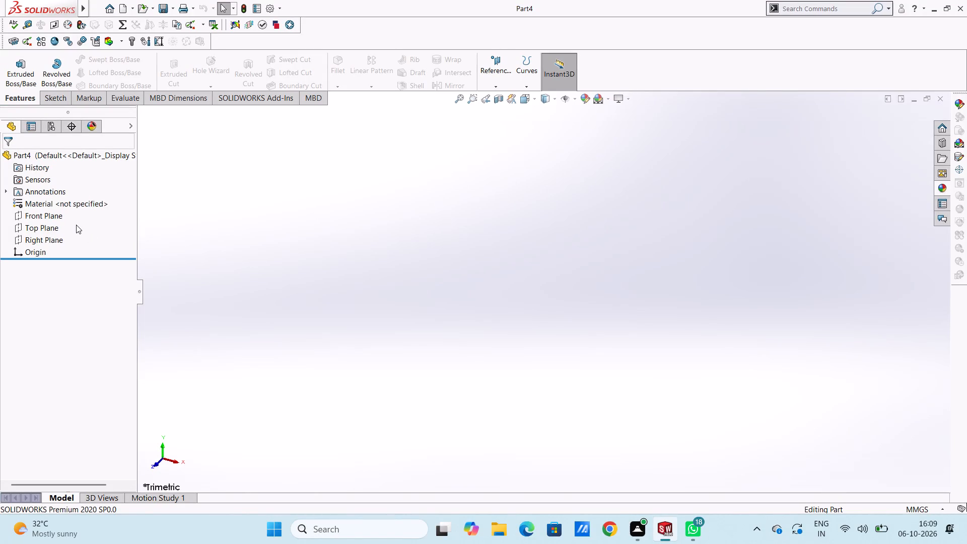
# Start a new sketch on the Front Plane.
pyautogui.click(47, 219)
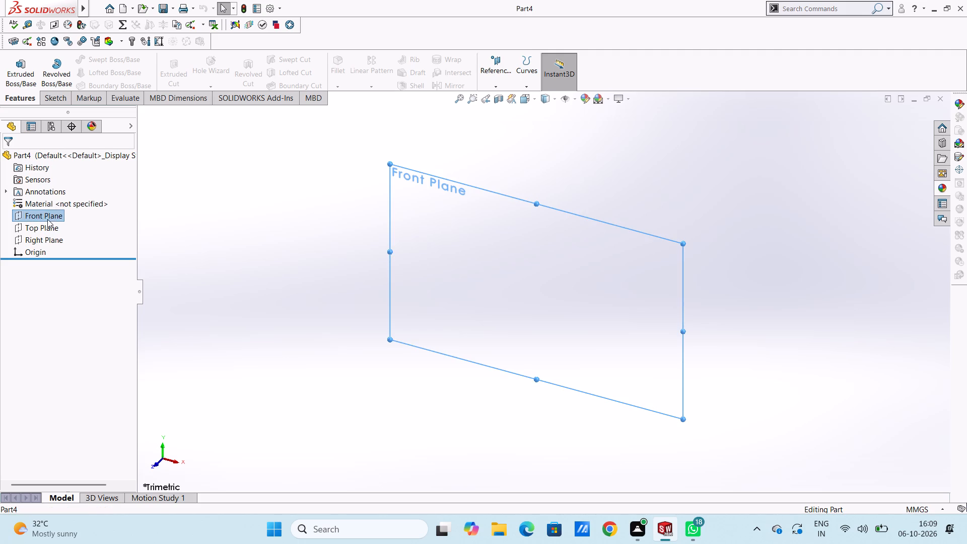
pyautogui.click(60, 204)
pyautogui.click(221, 214)
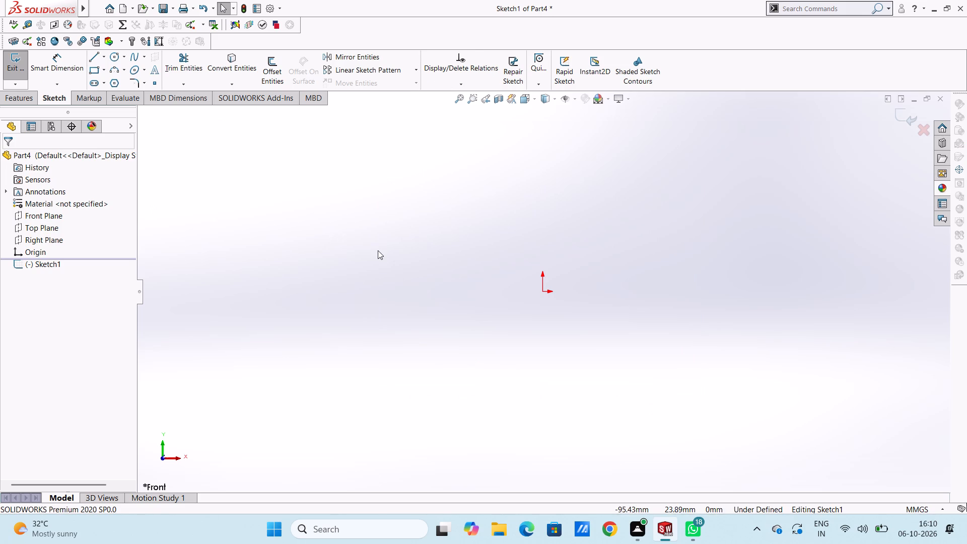
# Sketch two concentric circles up and to the left of the origin, the outer about 50 mm in diameter with a smaller one inside.
pyautogui.click(117, 57)
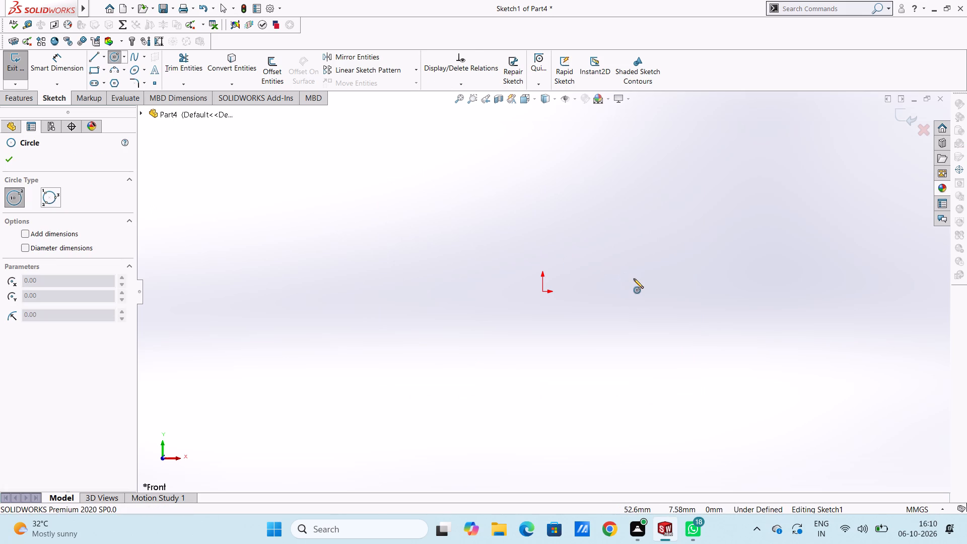
pyautogui.scroll(-1, 634, 279)
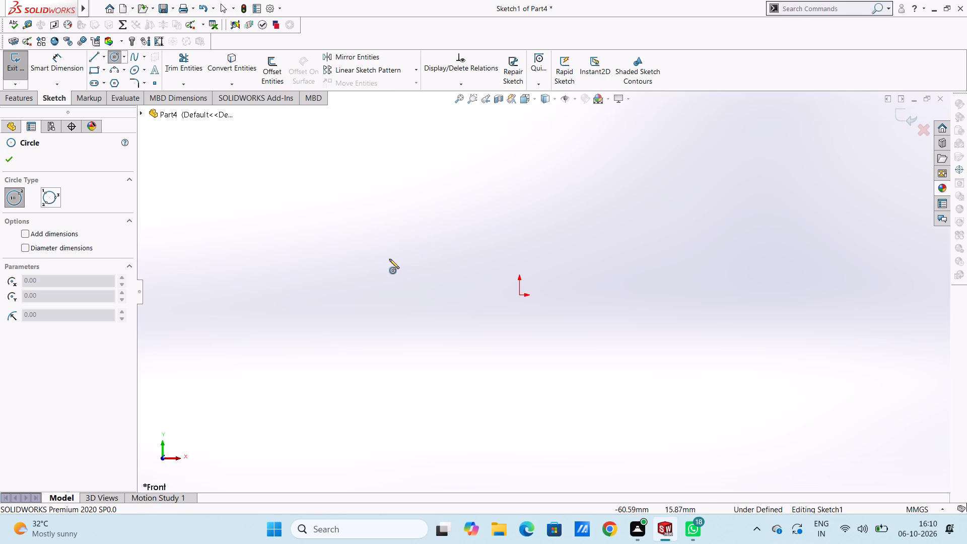
pyautogui.click(425, 201)
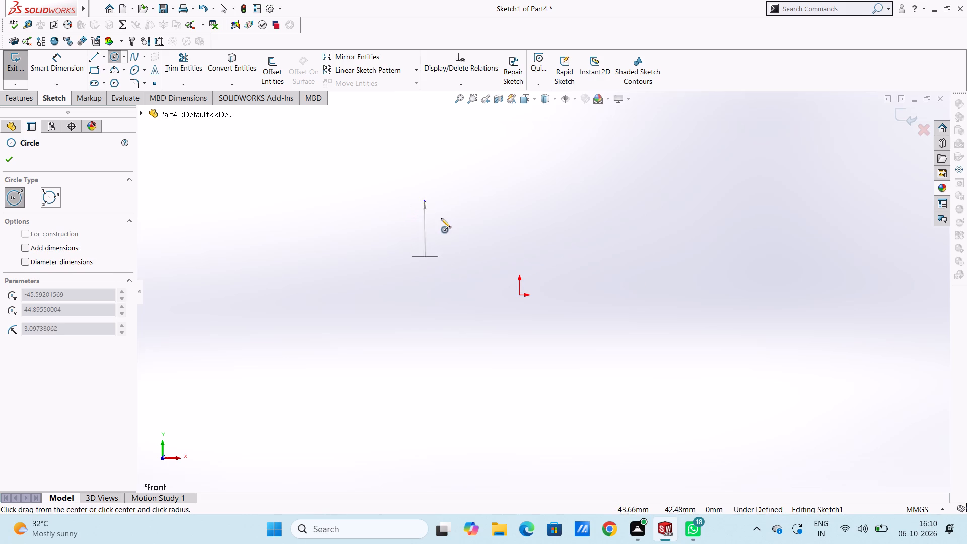
pyautogui.click(461, 239)
pyautogui.click(424, 199)
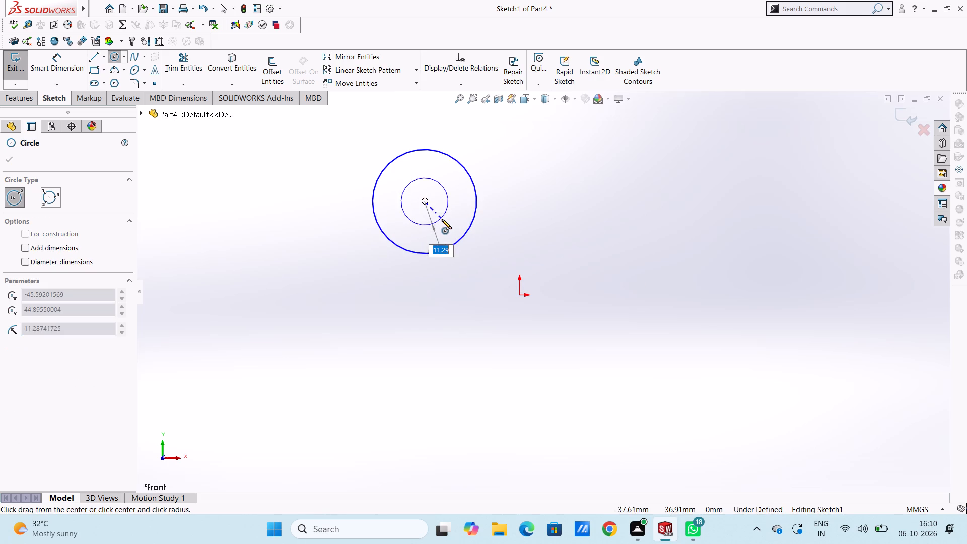
pyautogui.click(442, 219)
pyautogui.click(10, 159)
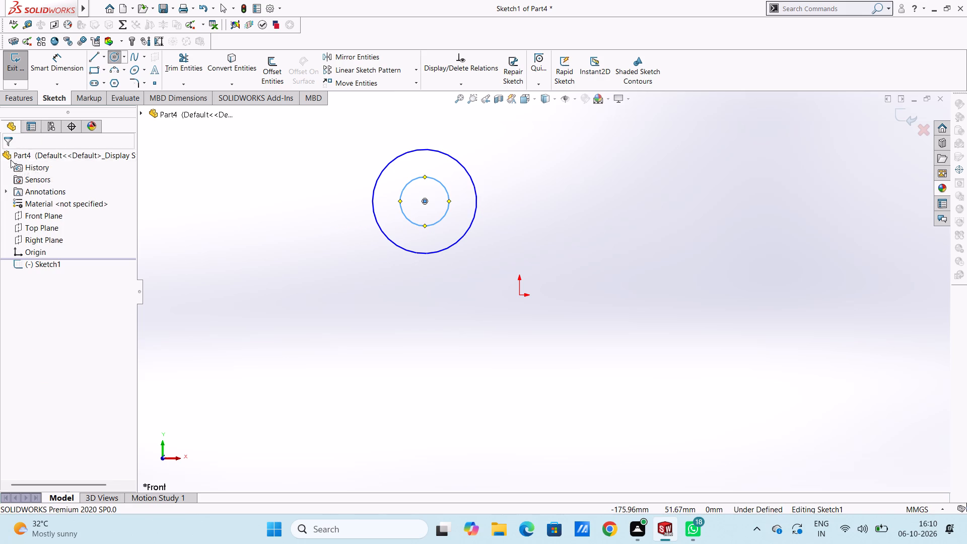
# Dimension the outer circle's diameter as 41 mm.
pyautogui.click(55, 65)
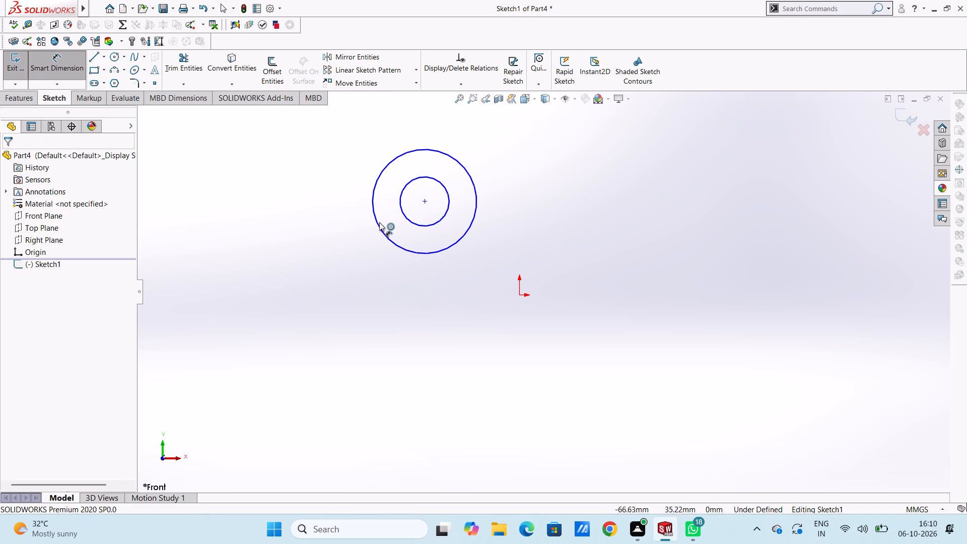
pyautogui.click(379, 223)
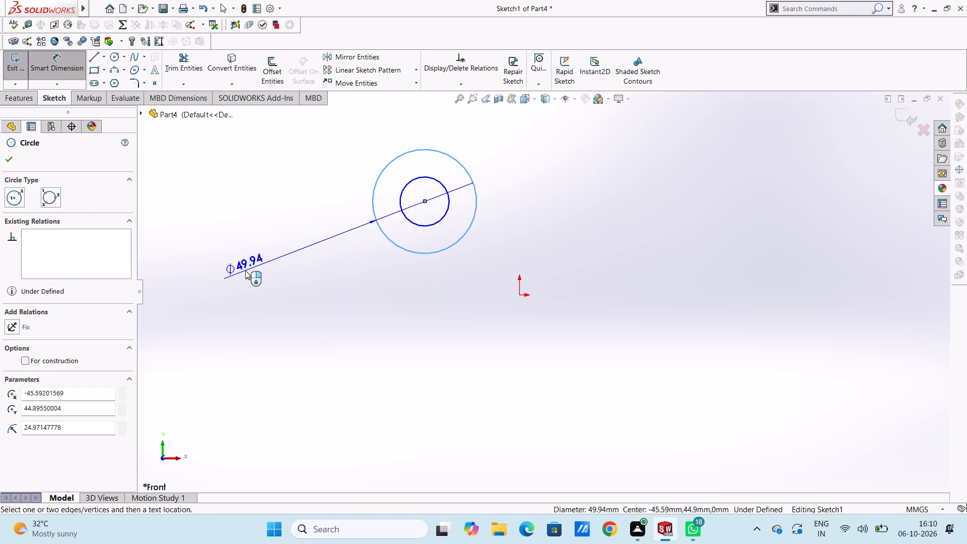
pyautogui.click(245, 270)
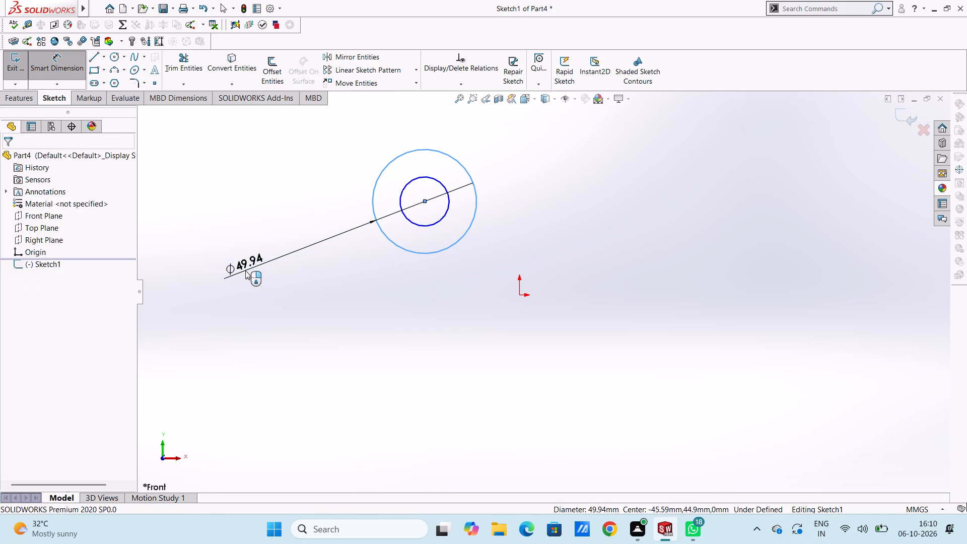
pyautogui.write('41')
pyautogui.press('Return')
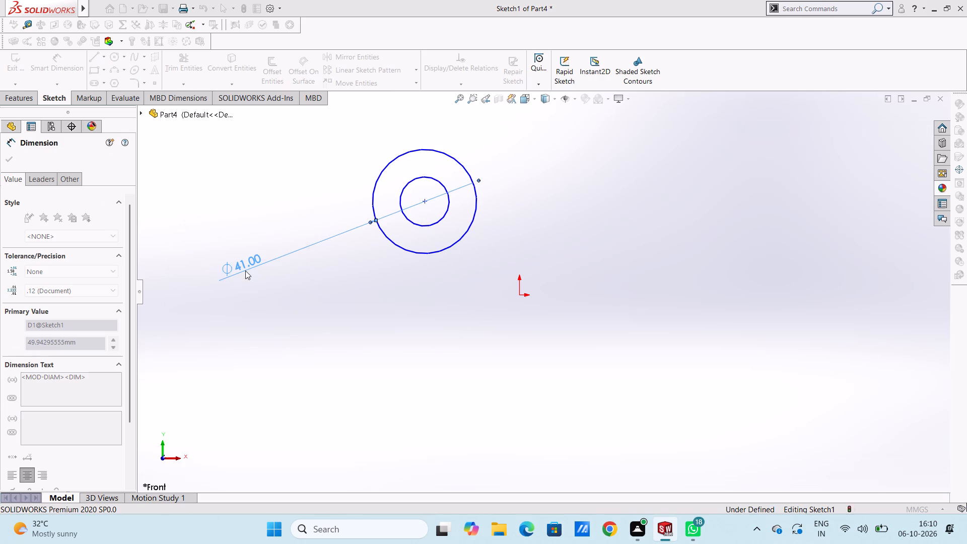
pyautogui.click(246, 222)
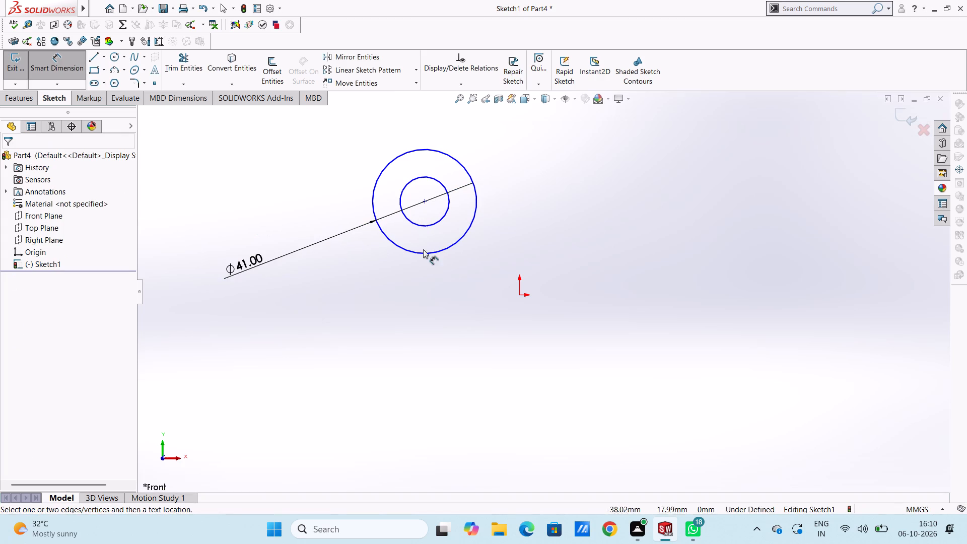
# Dimension the inner circle's diameter as 28 mm.
pyautogui.click(421, 229)
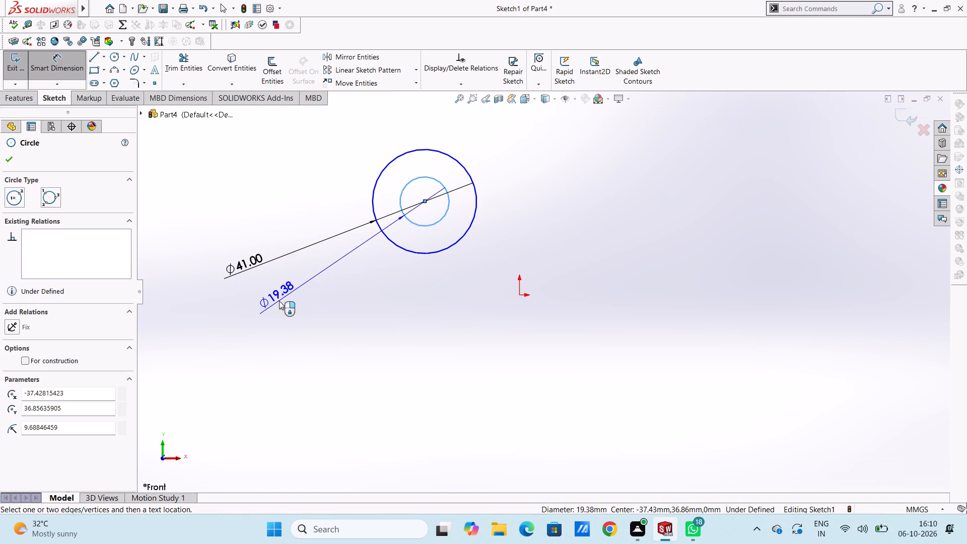
pyautogui.click(281, 298)
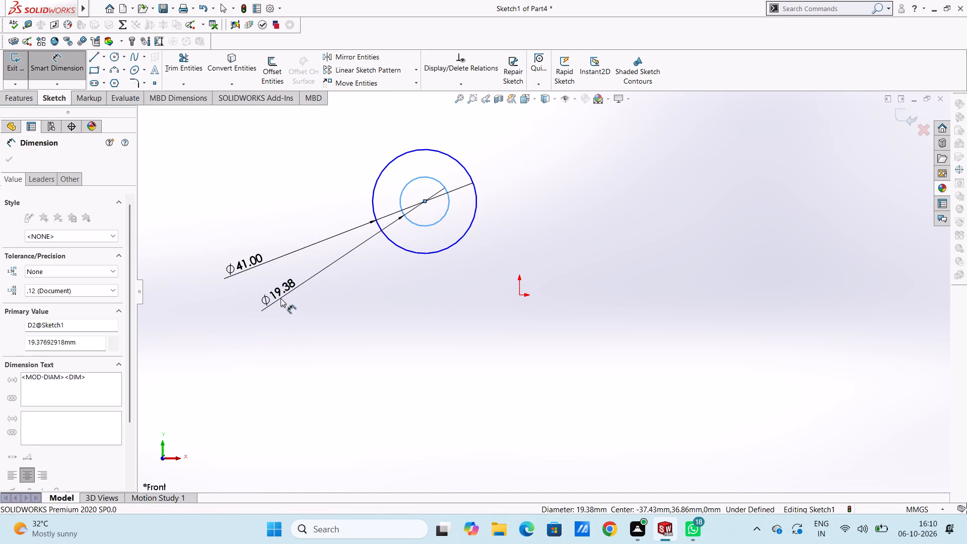
pyautogui.write('28')
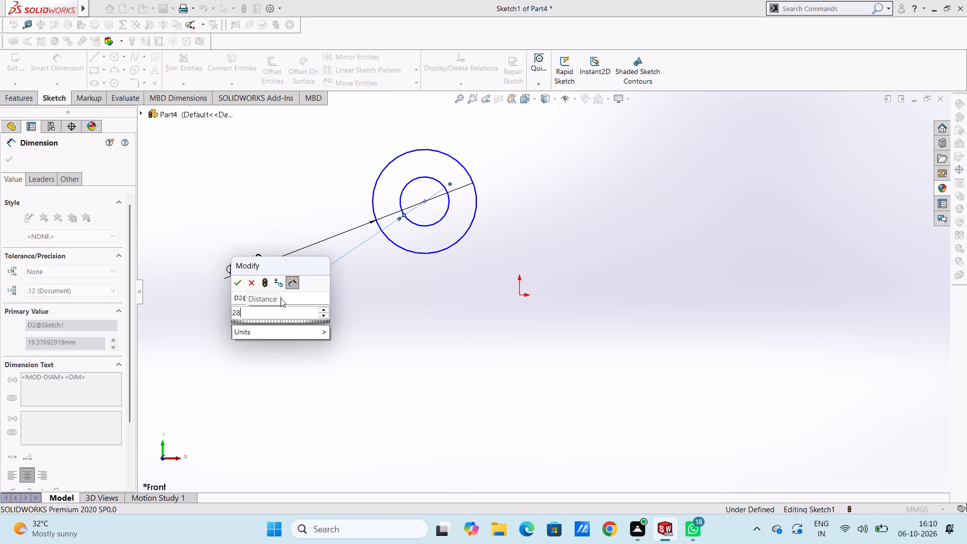
pyautogui.press('Return')
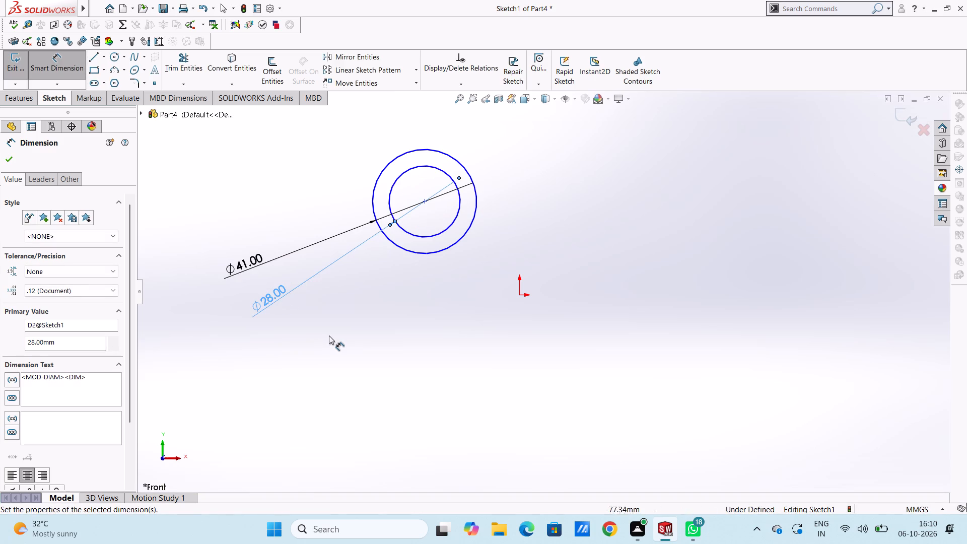
pyautogui.click(329, 335)
# Draw a horizontal midpoint line centred on the origin, extending 46 mm to each side.
pyautogui.scroll(2, 329, 335)
pyautogui.scroll(-2, 599, 298)
pyautogui.scroll(3, 599, 298)
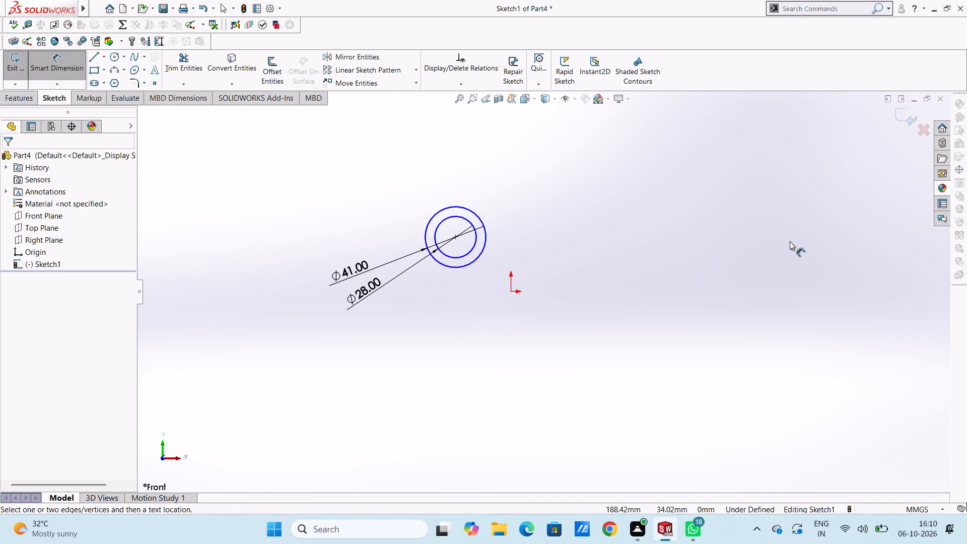
pyautogui.scroll(-1, 790, 241)
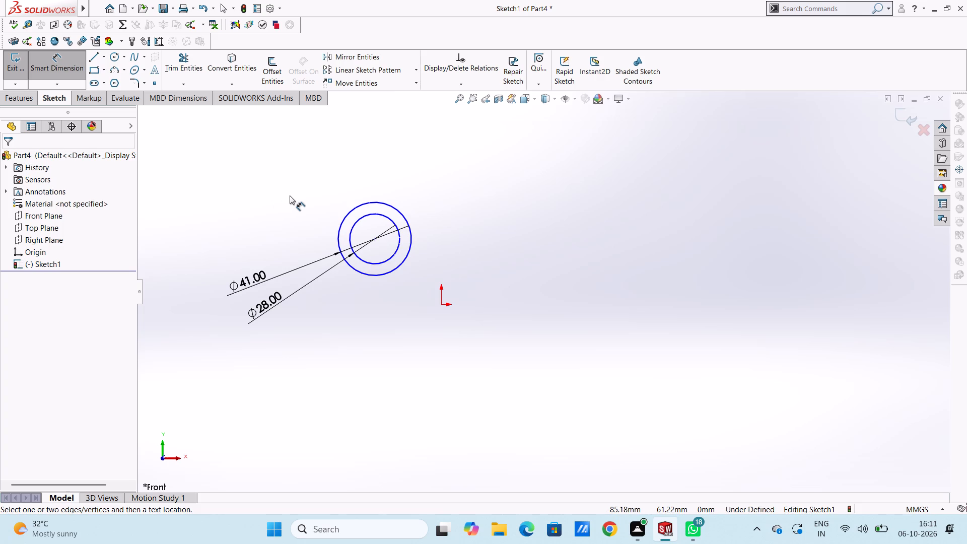
pyautogui.click(102, 57)
pyautogui.click(107, 91)
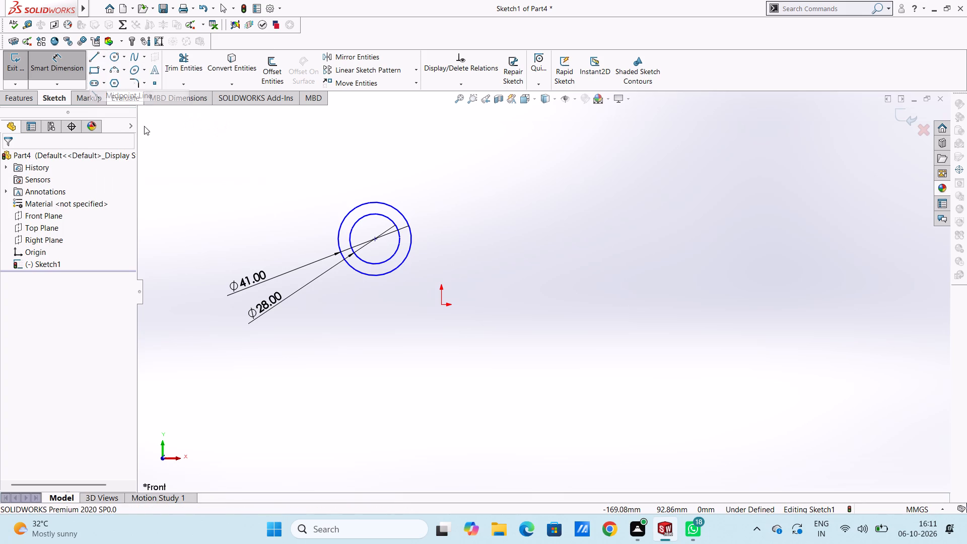
pyautogui.click(441, 305)
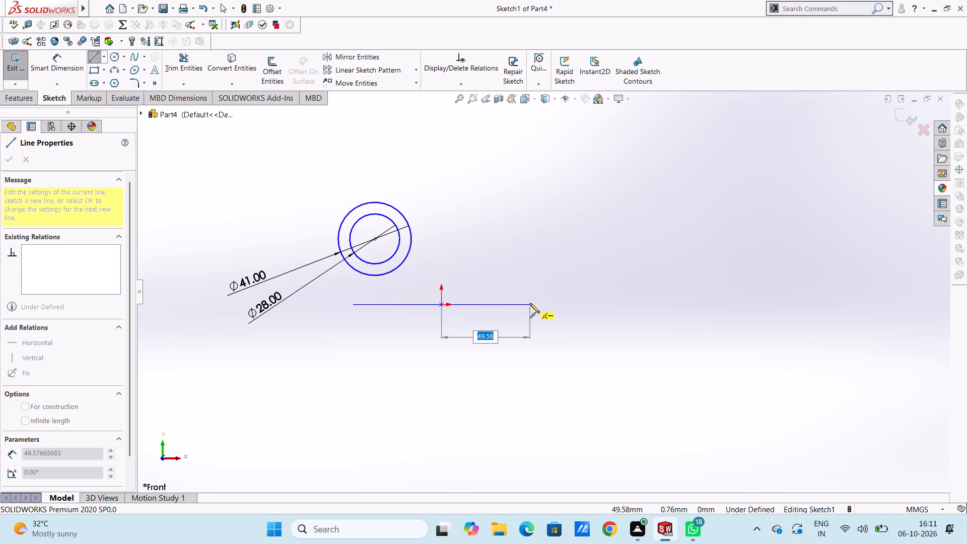
pyautogui.write('46')
pyautogui.press('Return')
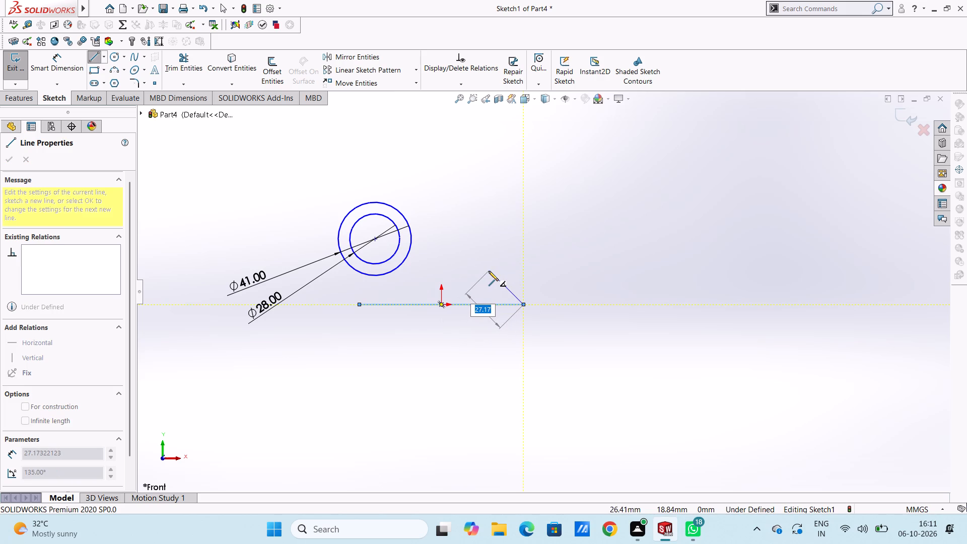
pyautogui.press('Escape')
pyautogui.click(203, 204)
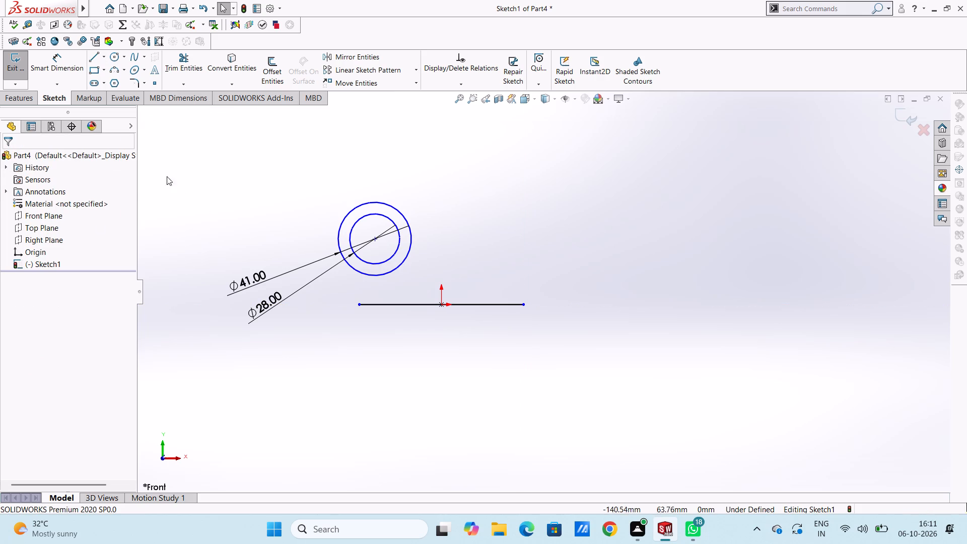
# Dimension the distance from the line's left endpoint to the origin as 46 mm.
pyautogui.click(55, 61)
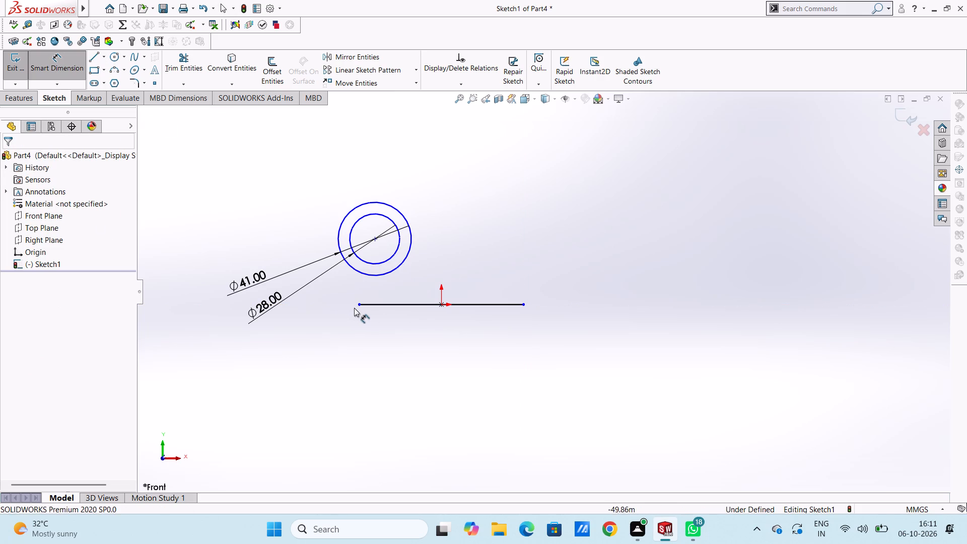
pyautogui.click(360, 305)
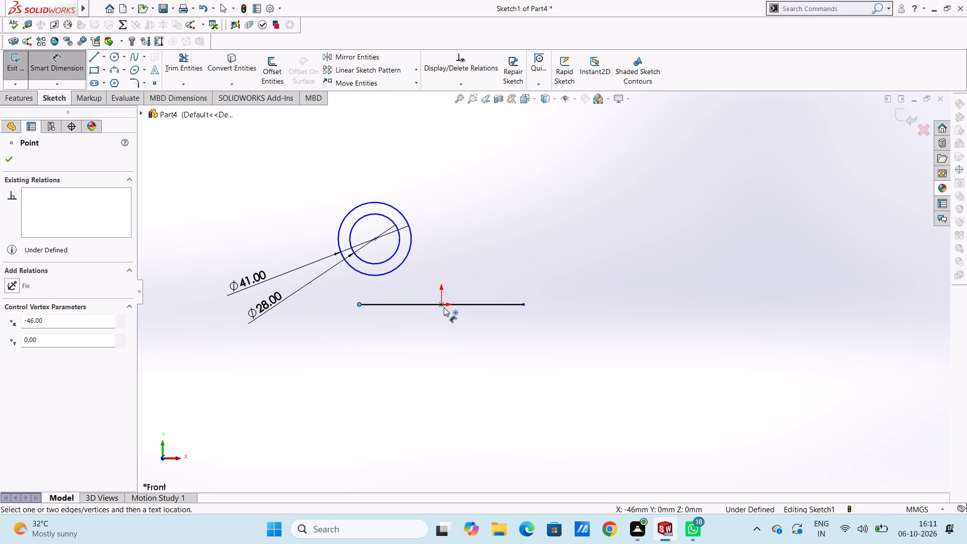
pyautogui.click(442, 305)
pyautogui.click(416, 408)
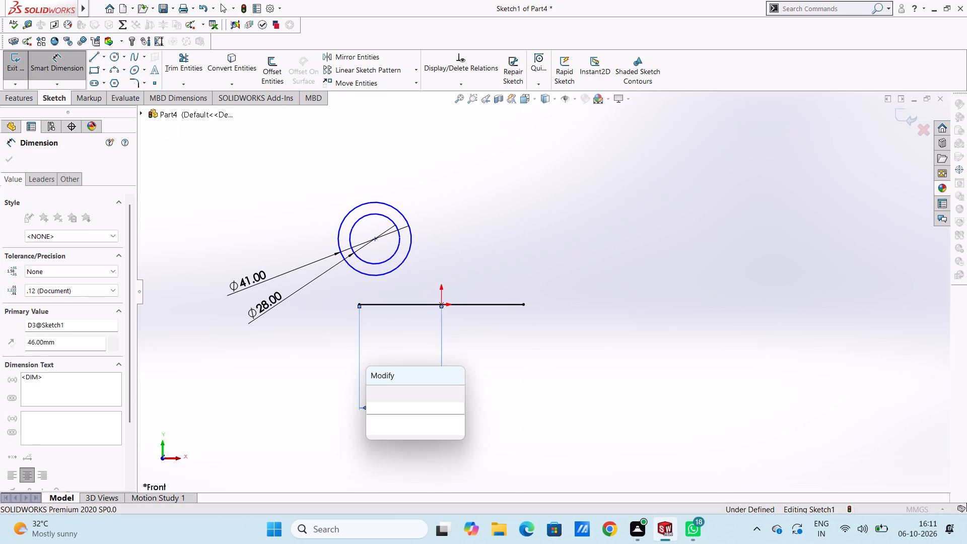
pyautogui.click(374, 393)
pyautogui.click(323, 392)
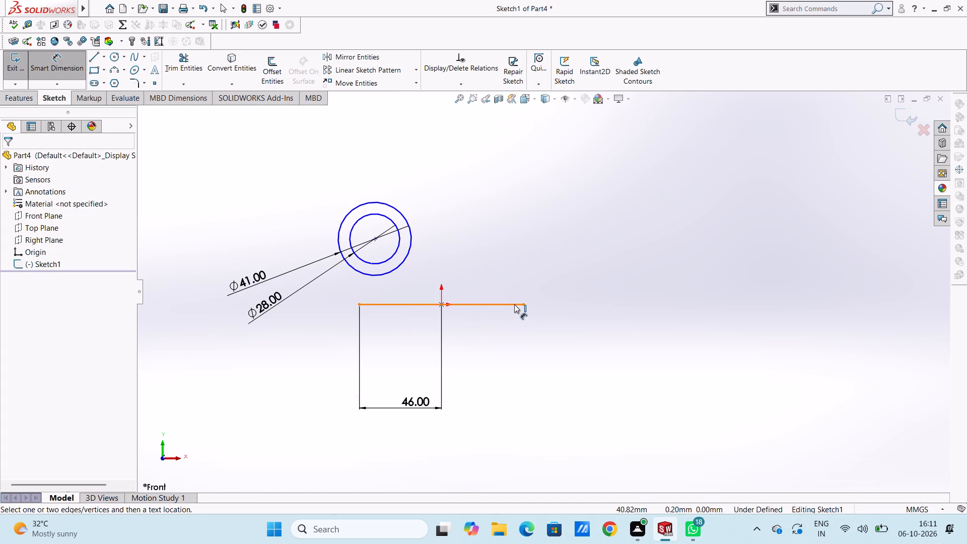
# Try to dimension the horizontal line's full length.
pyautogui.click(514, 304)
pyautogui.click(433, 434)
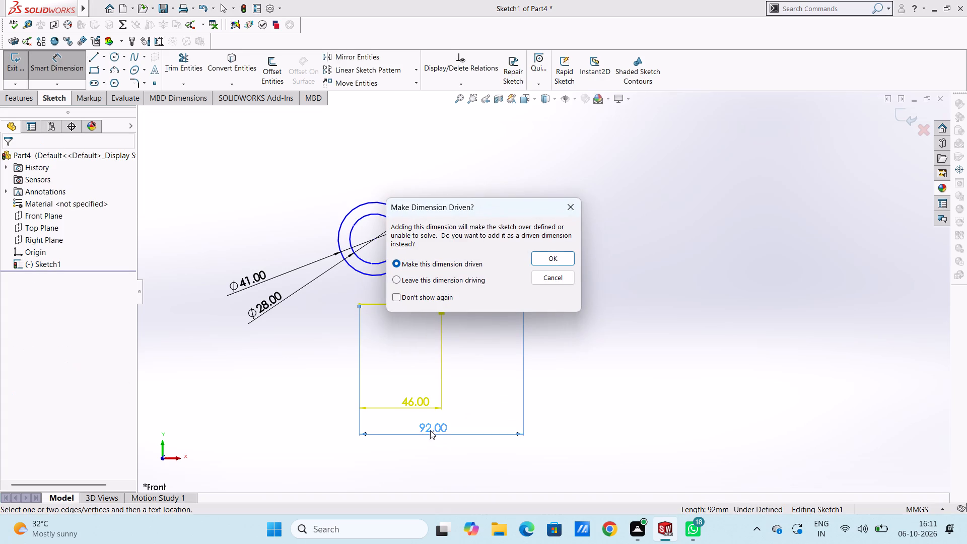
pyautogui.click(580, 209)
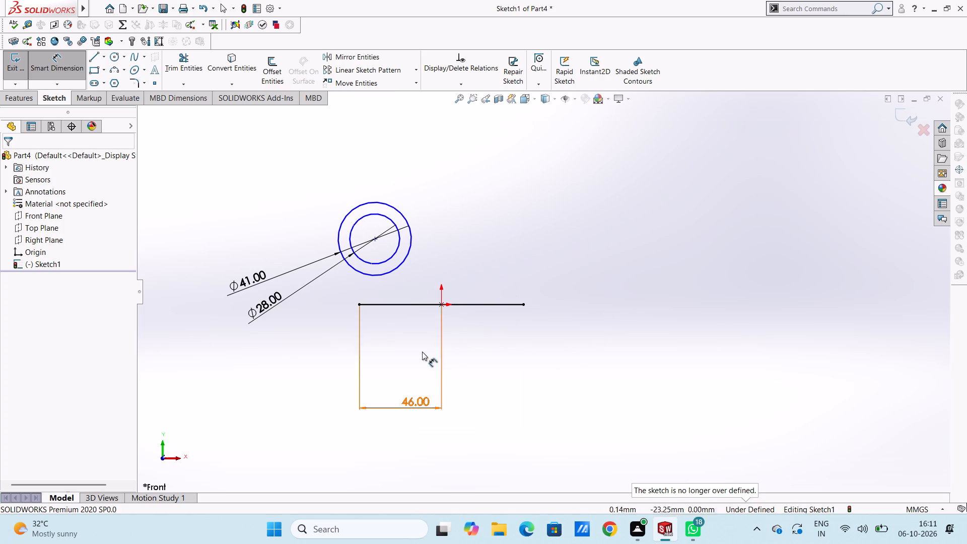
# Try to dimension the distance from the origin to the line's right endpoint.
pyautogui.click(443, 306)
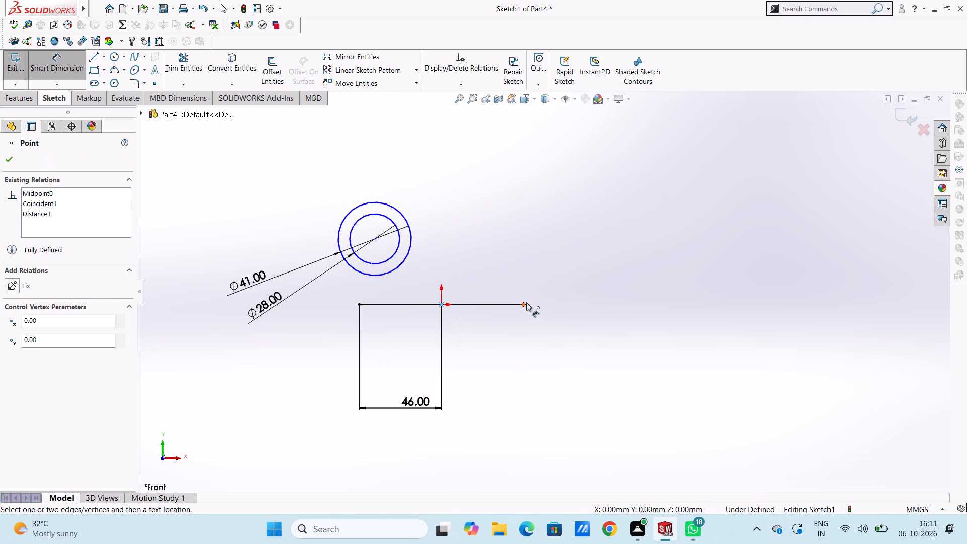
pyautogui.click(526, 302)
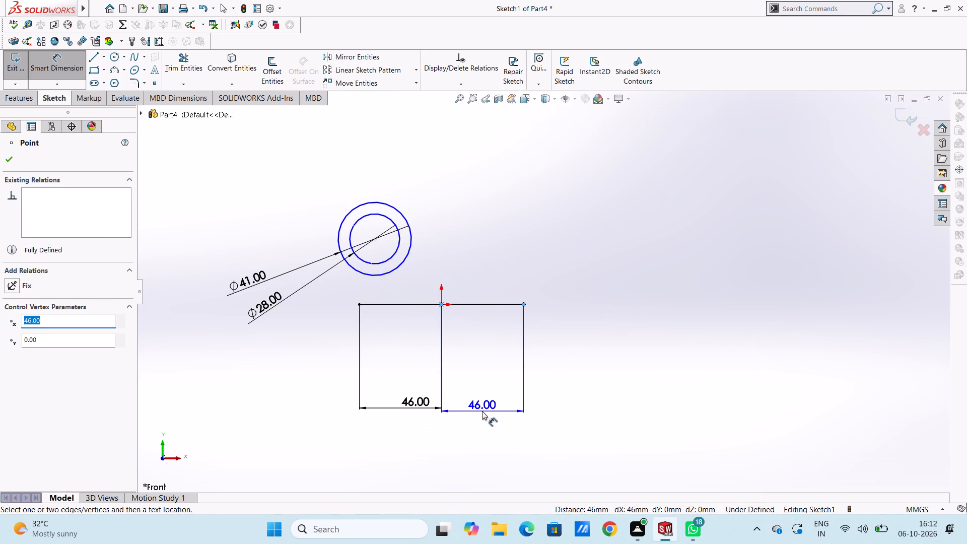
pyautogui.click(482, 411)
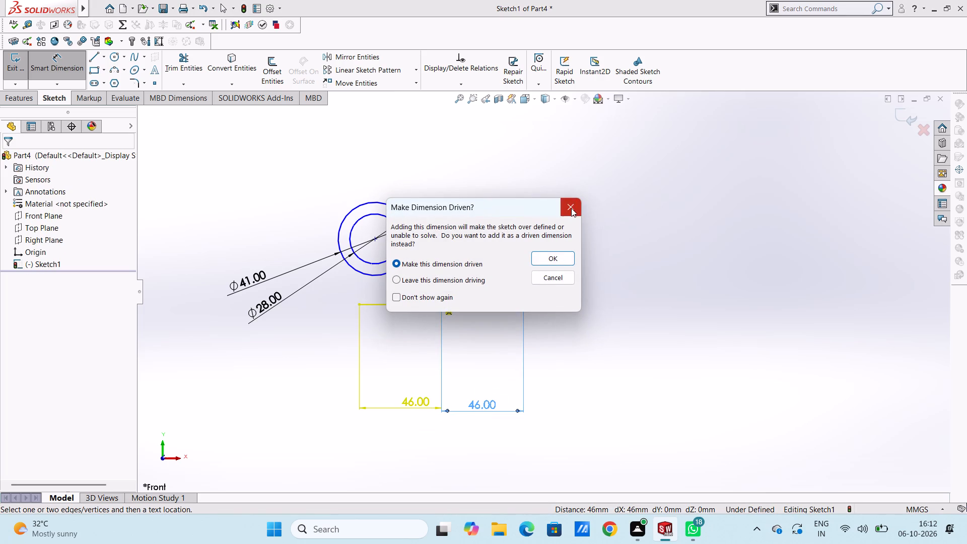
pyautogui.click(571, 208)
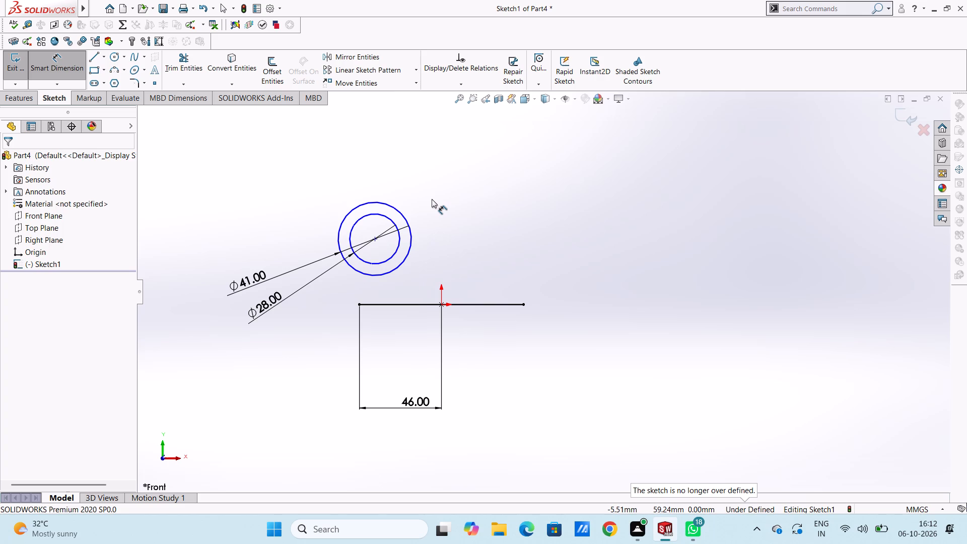
# Dimension the horizontal distance between the circles' centre and the base line's left endpoint as 12 mm.
pyautogui.click(374, 241)
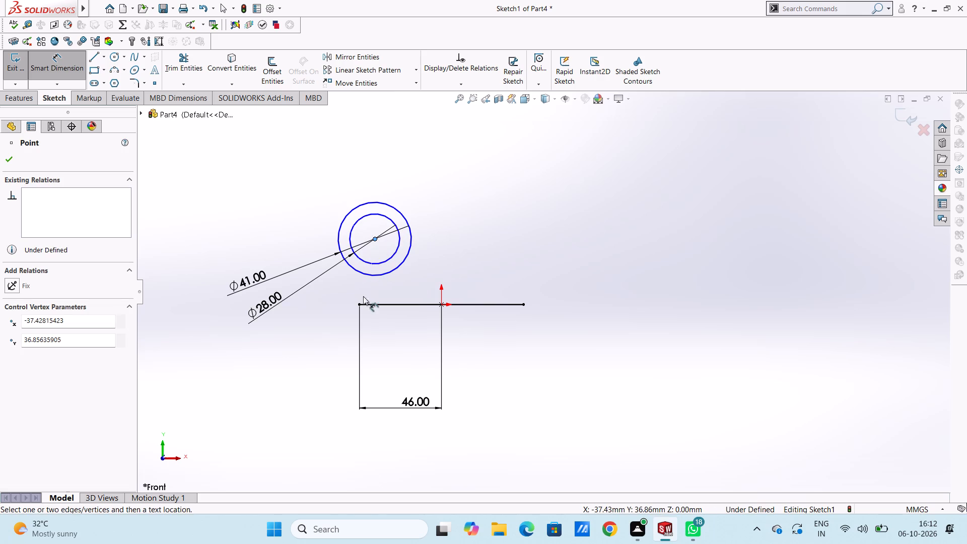
pyautogui.click(359, 303)
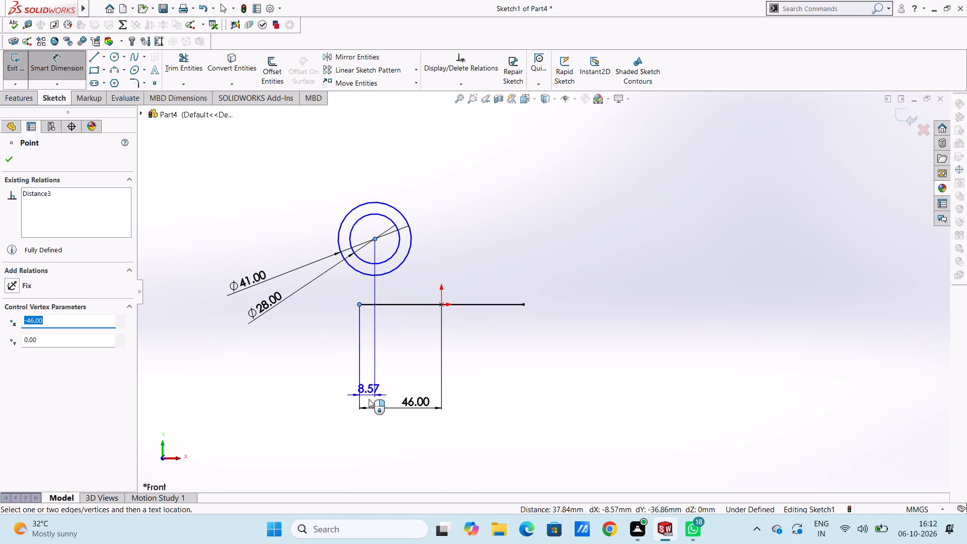
pyautogui.click(369, 444)
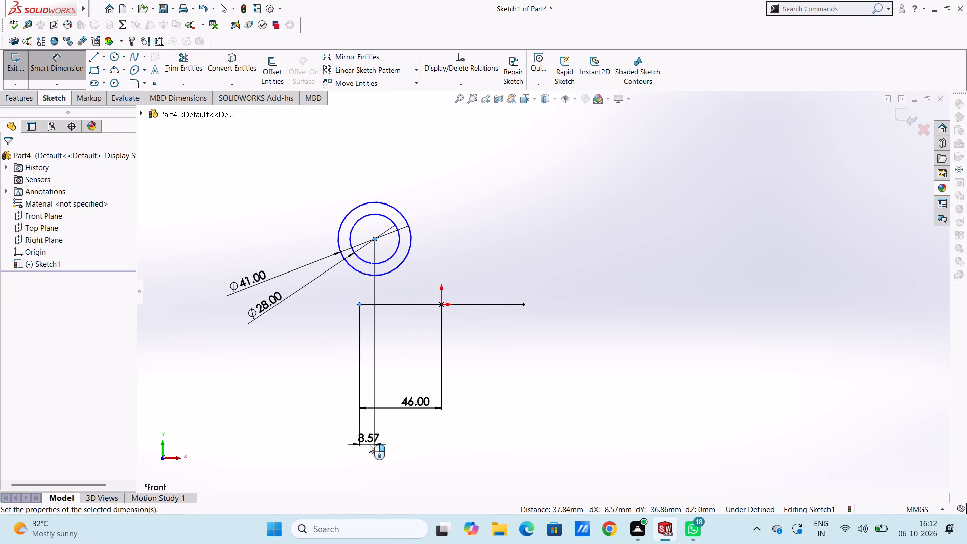
pyautogui.write('12')
pyautogui.press('Return')
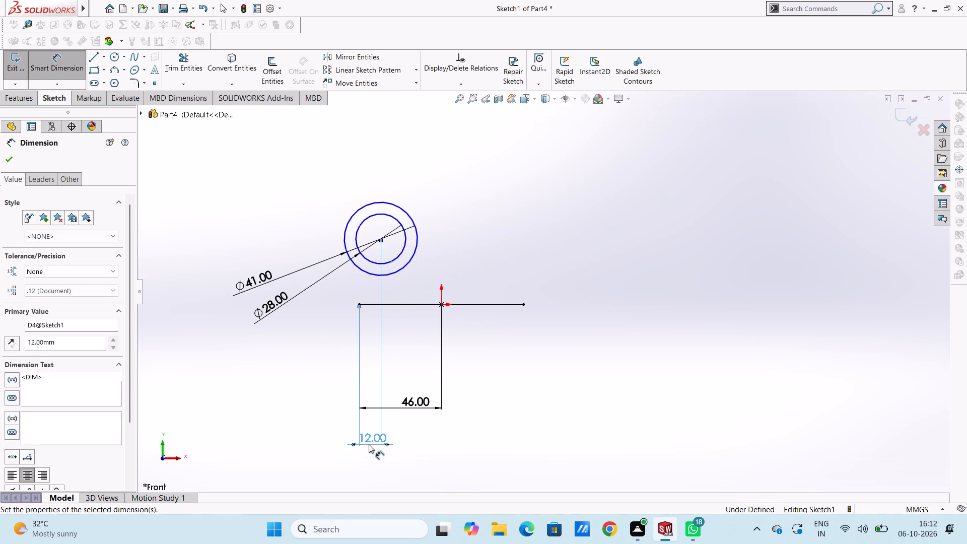
pyautogui.click(325, 205)
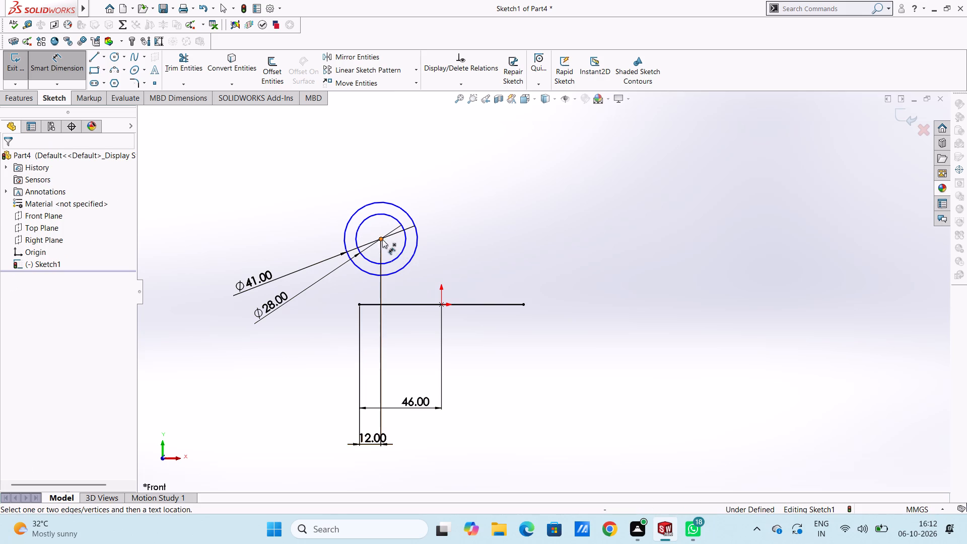
# Dimension the vertical distance between the circles' centre and the origin as 44 mm.
pyautogui.click(381, 238)
pyautogui.click(442, 304)
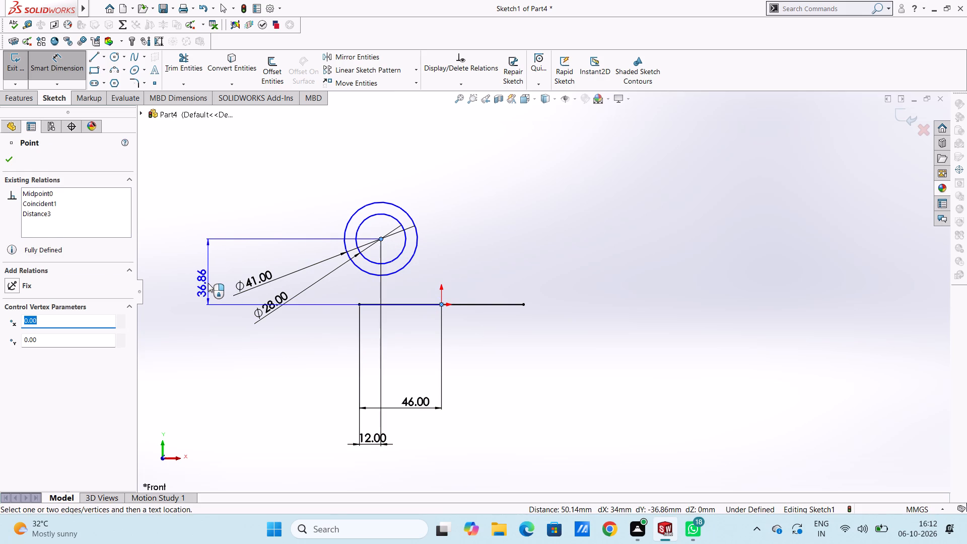
pyautogui.click(208, 283)
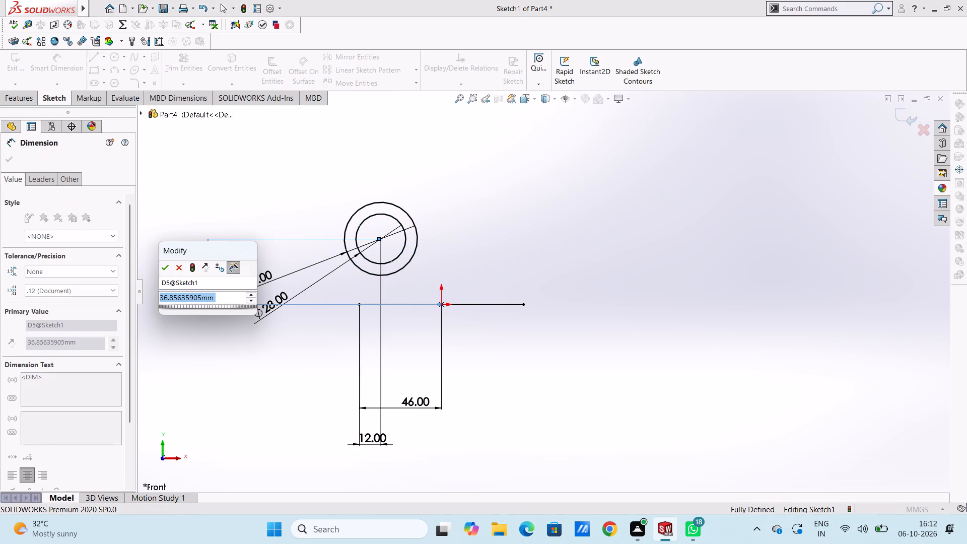
pyautogui.write('44')
pyautogui.press('Return')
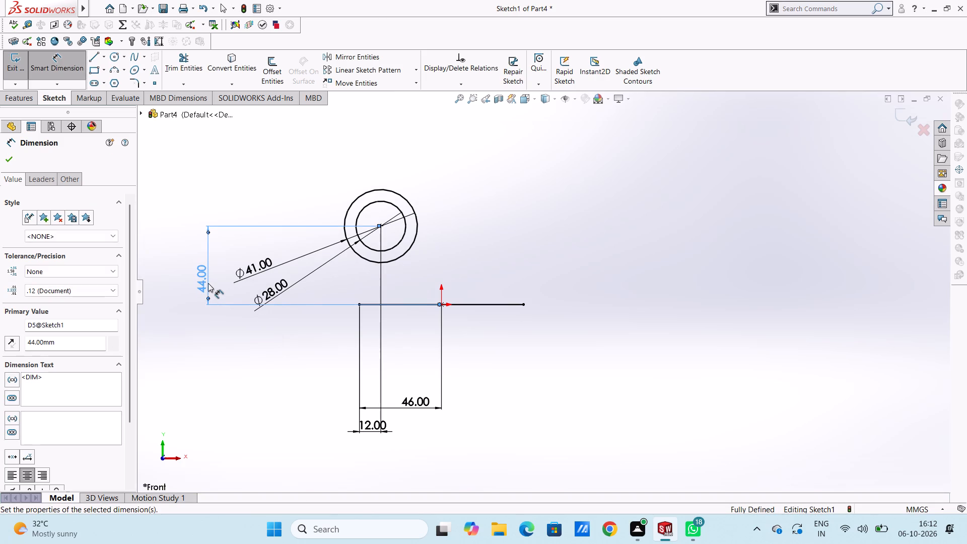
pyautogui.click(275, 203)
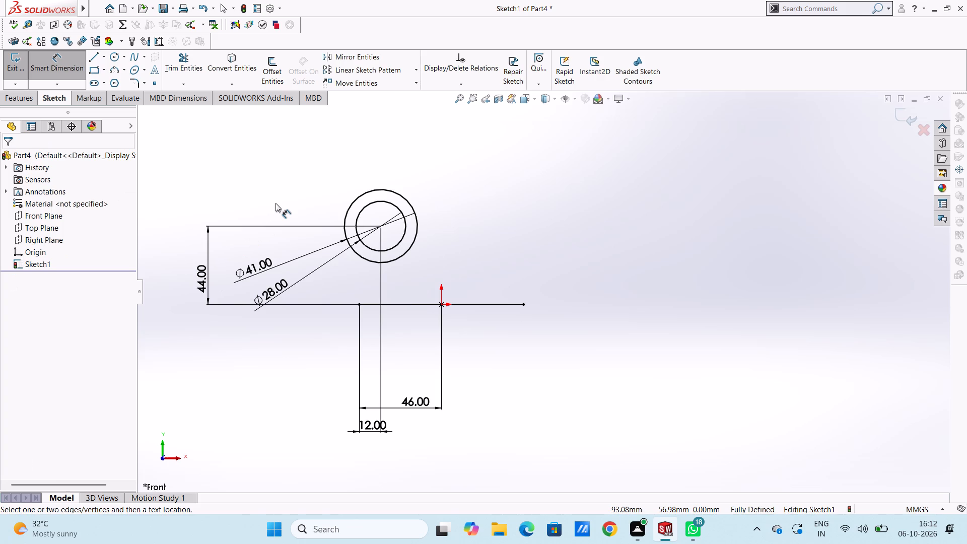
# Draw a vertical line about 32 mm long upward from the base line's left endpoint, ending inside the outer circle.
pyautogui.click(94, 58)
pyautogui.click(362, 305)
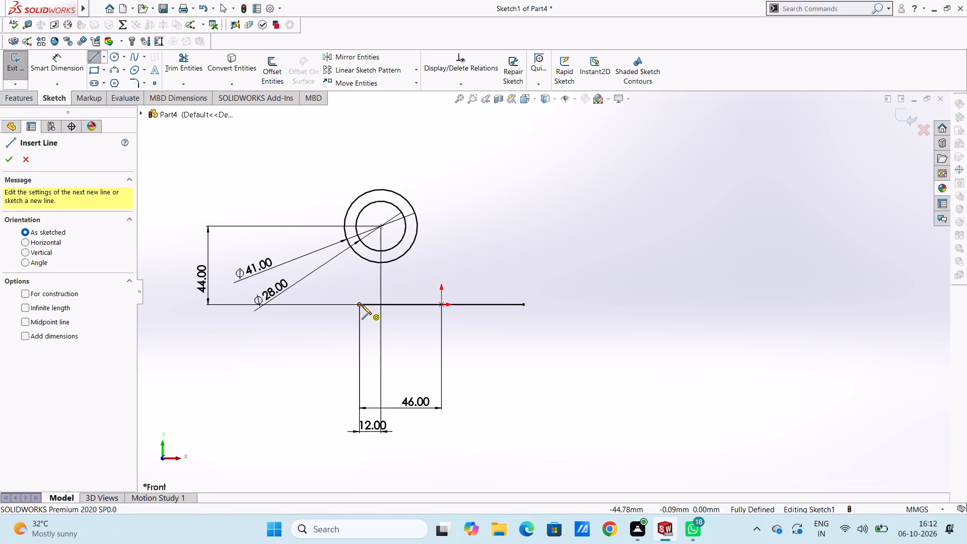
pyautogui.click(360, 248)
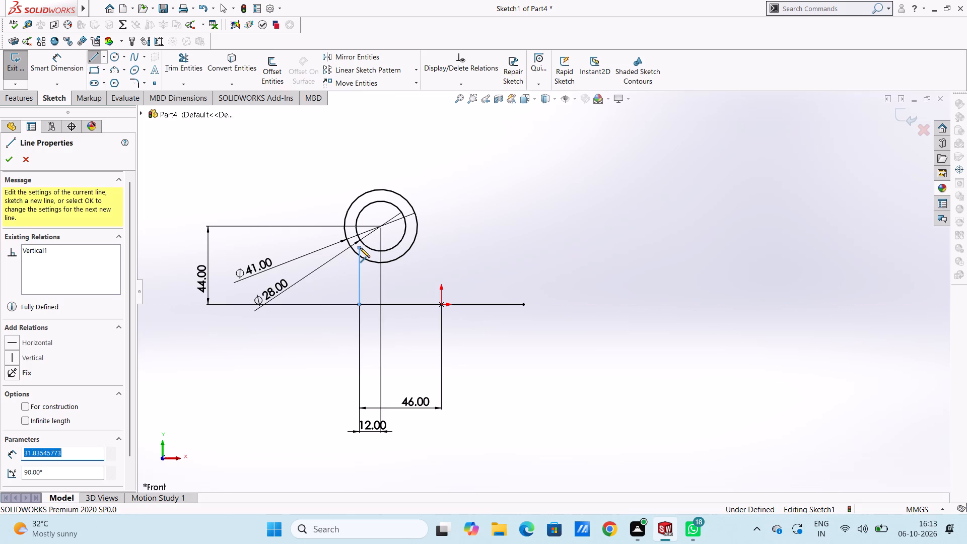
pyautogui.press('Escape')
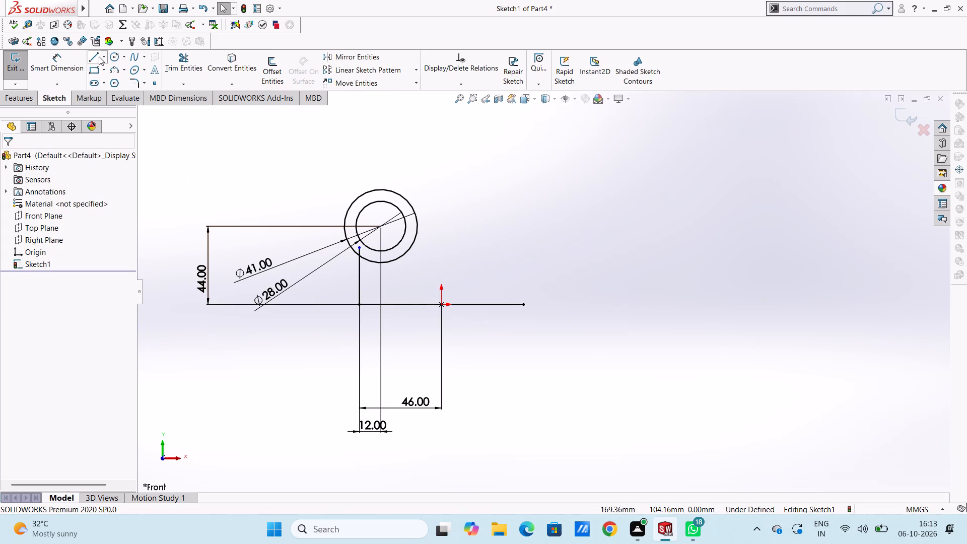
# Draw a 48 mm vertical line upward from the base line's right endpoint.
pyautogui.click(99, 56)
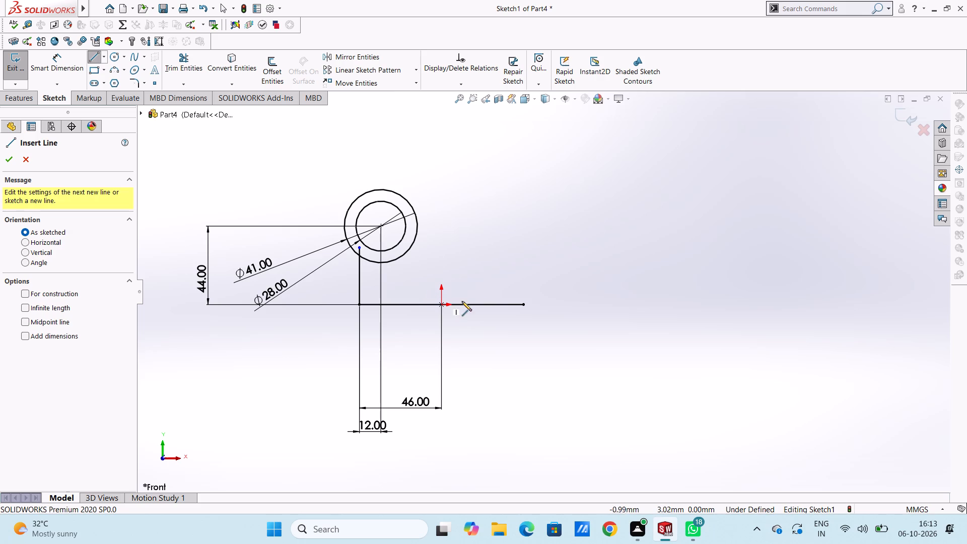
pyautogui.click(525, 306)
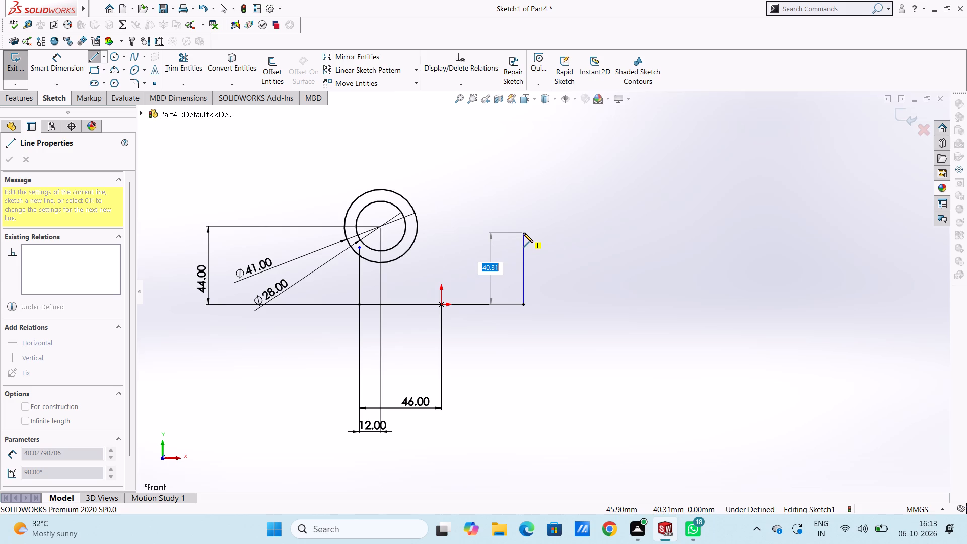
pyautogui.write('48')
pyautogui.press('Return')
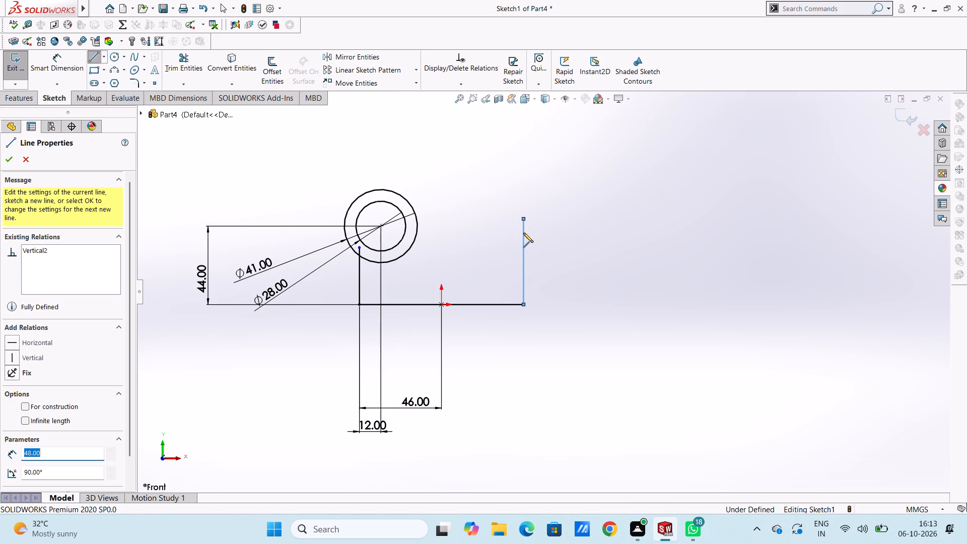
pyautogui.press('Escape')
pyautogui.press('Escape')
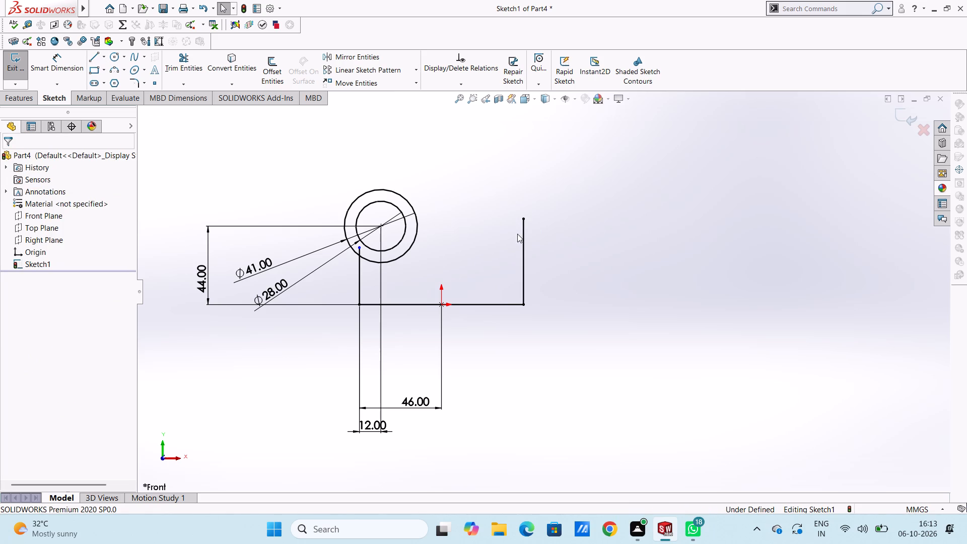
# Dimension the right vertical line's length as 48 mm.
pyautogui.click(60, 62)
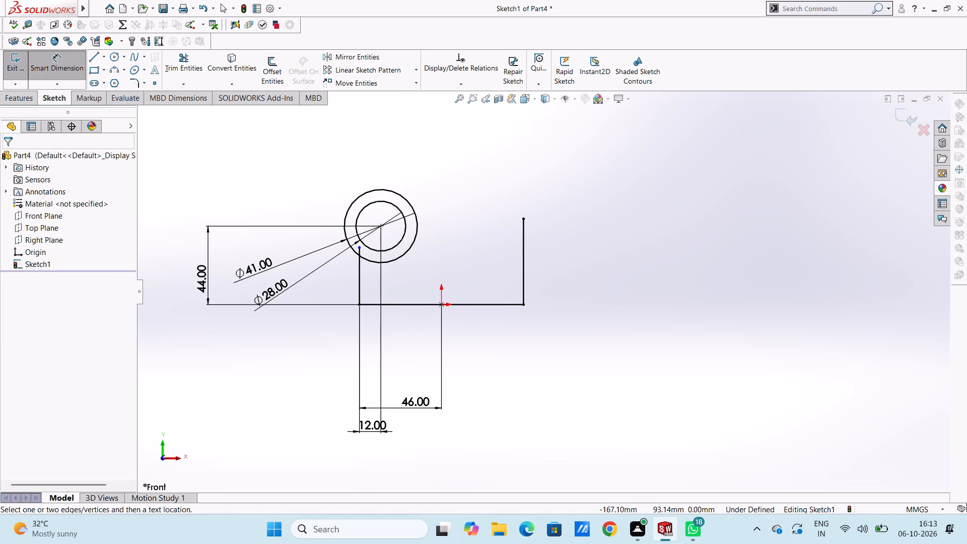
pyautogui.click(524, 236)
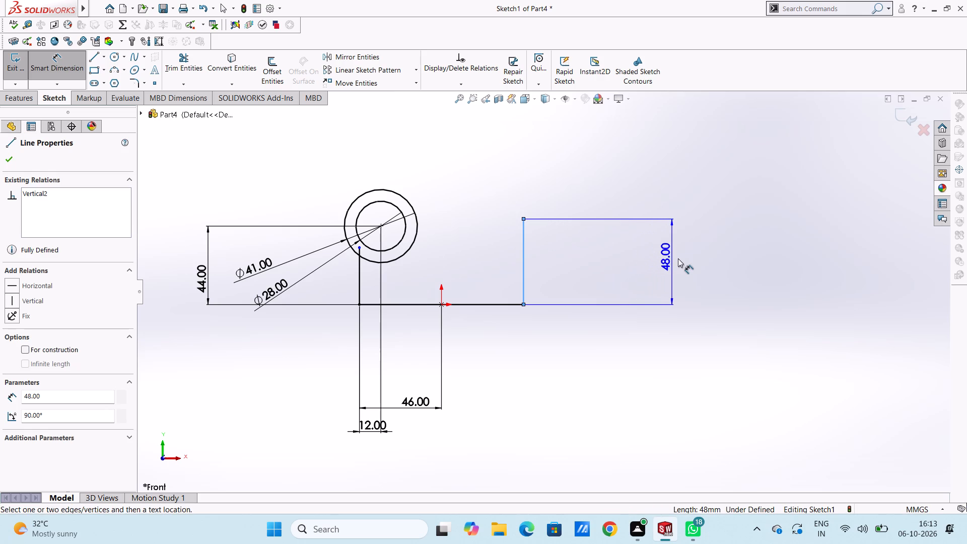
pyautogui.click(679, 259)
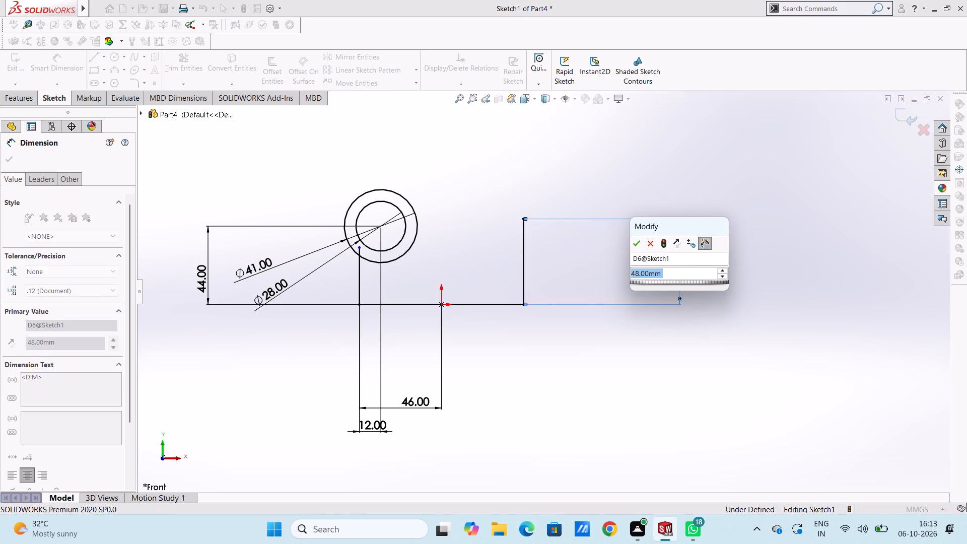
pyautogui.click(636, 242)
pyautogui.click(599, 244)
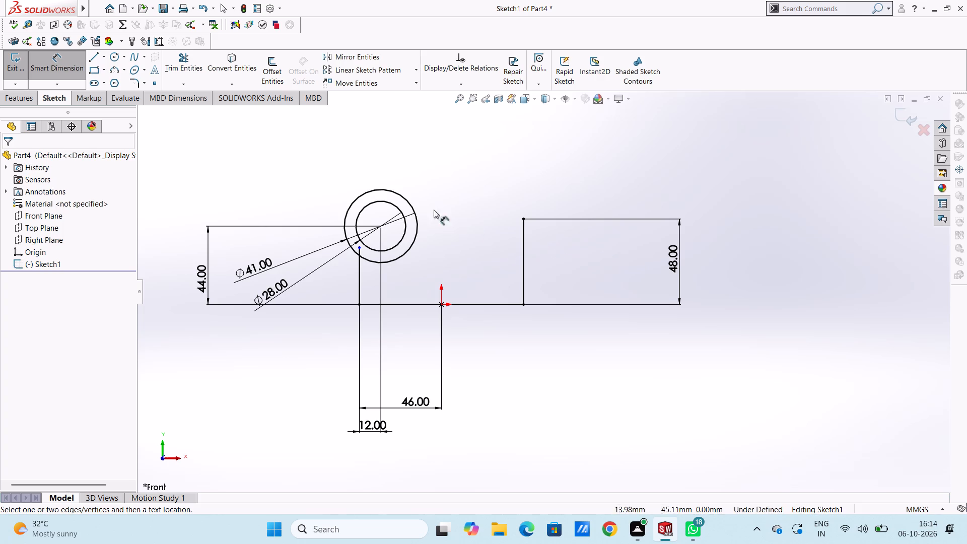
# Draw a 12 mm horizontal line inward, toward the circles, from the top of the right vertical line.
pyautogui.click(93, 57)
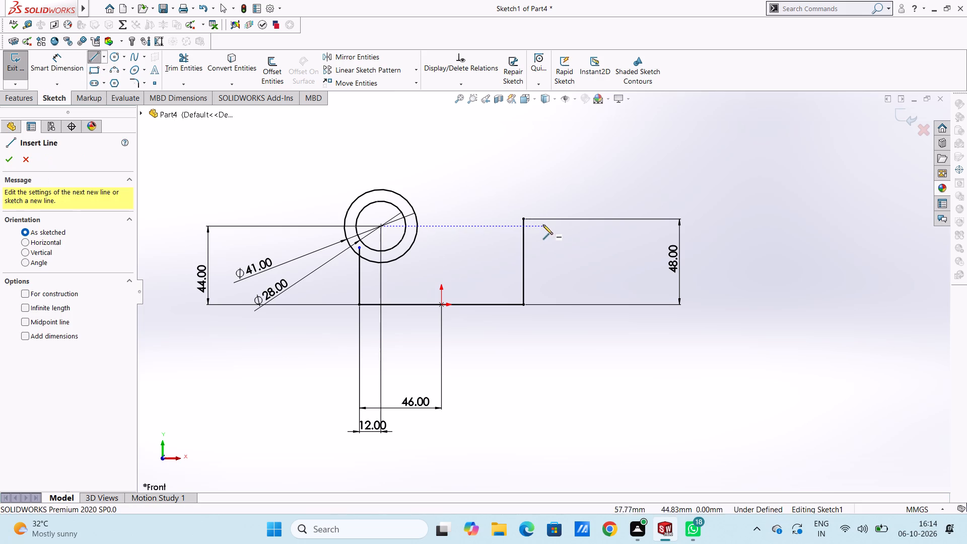
pyautogui.click(523, 221)
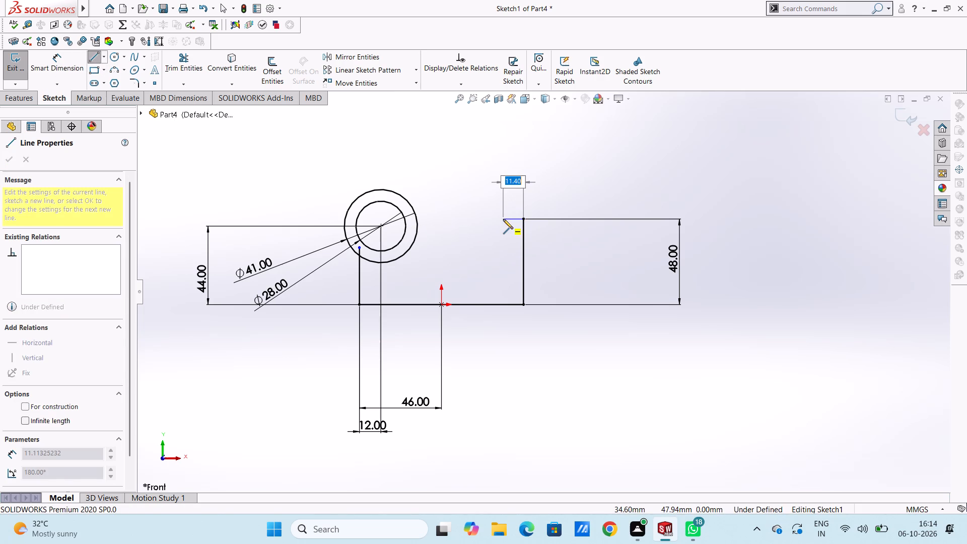
pyautogui.write('12')
pyautogui.press('Return')
pyautogui.press('Escape')
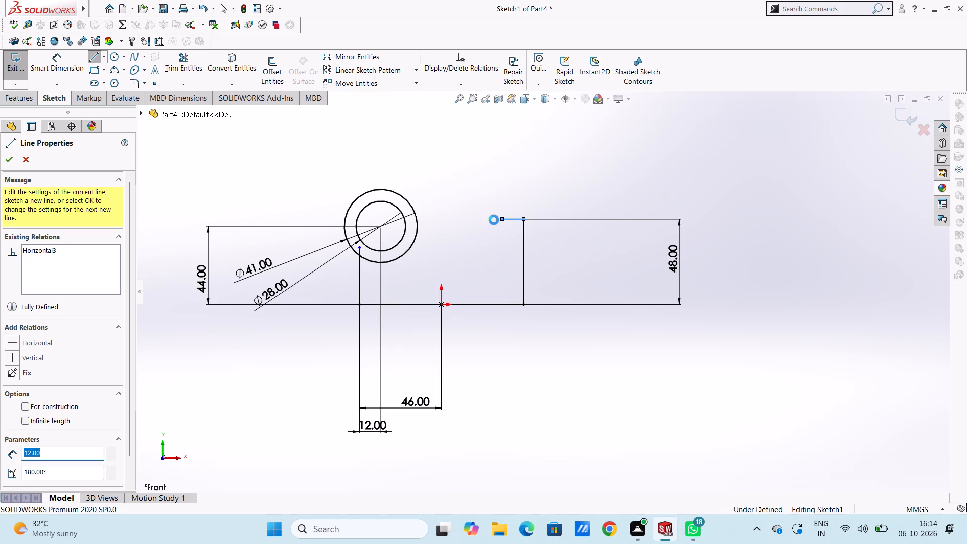
pyautogui.press('Escape')
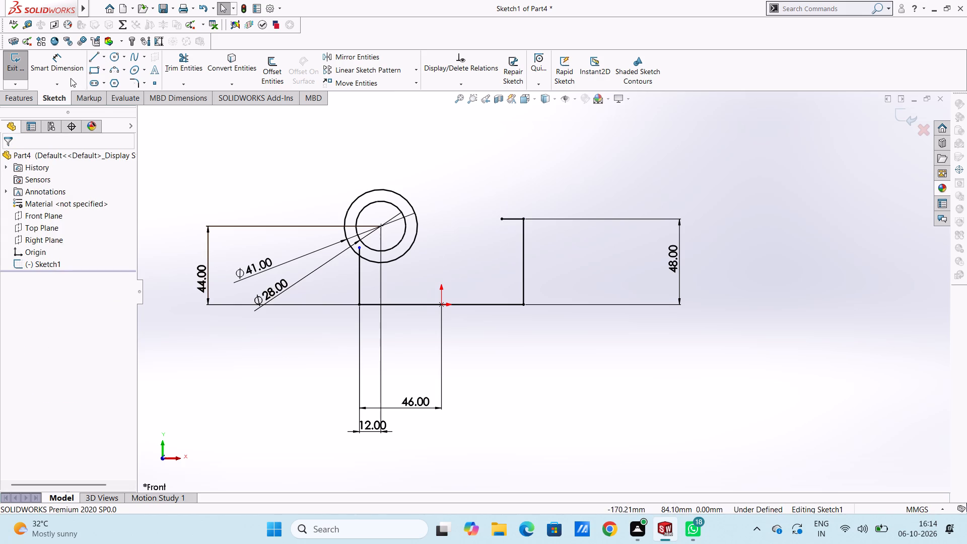
# Dimension the short horizontal line at the top of the right vertical line as 12 mm.
pyautogui.click(66, 73)
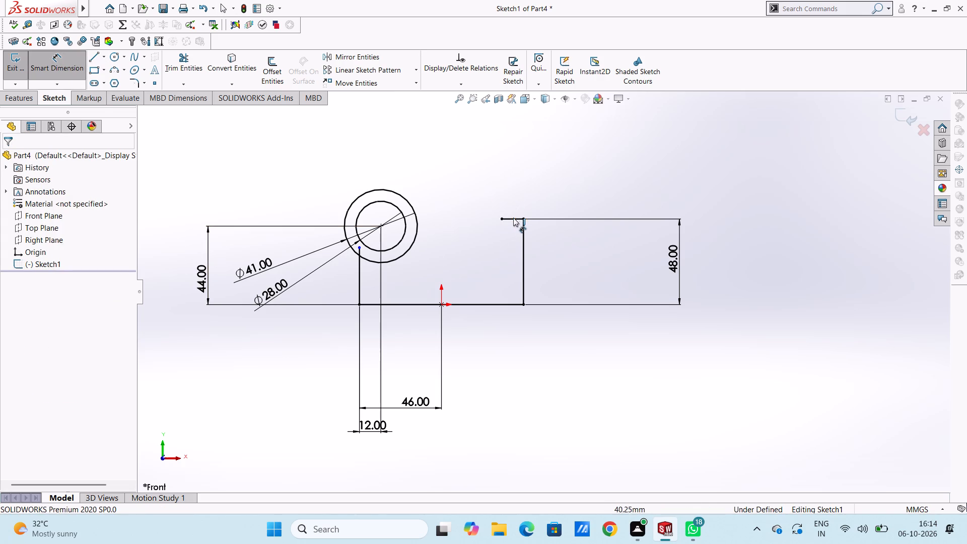
pyautogui.click(513, 218)
pyautogui.click(510, 145)
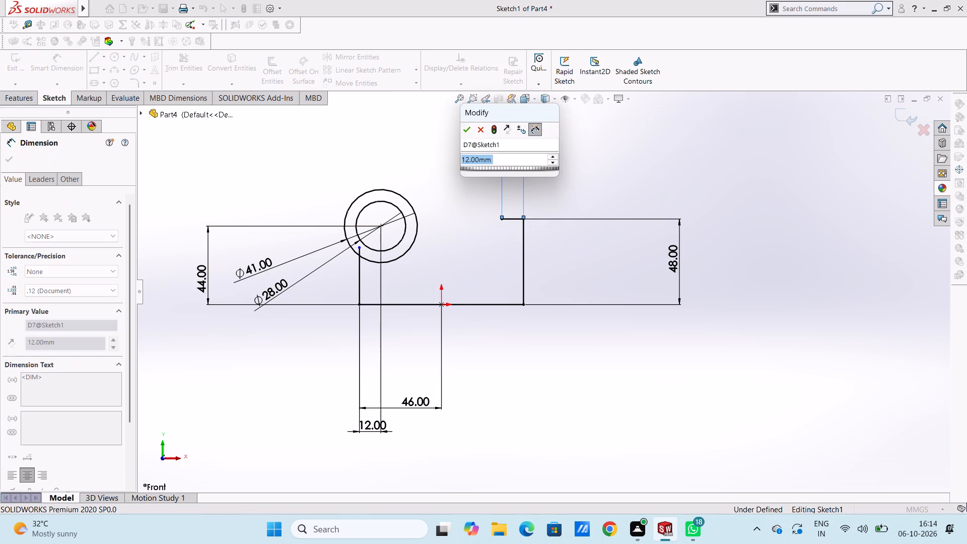
pyautogui.click(461, 131)
pyautogui.click(440, 145)
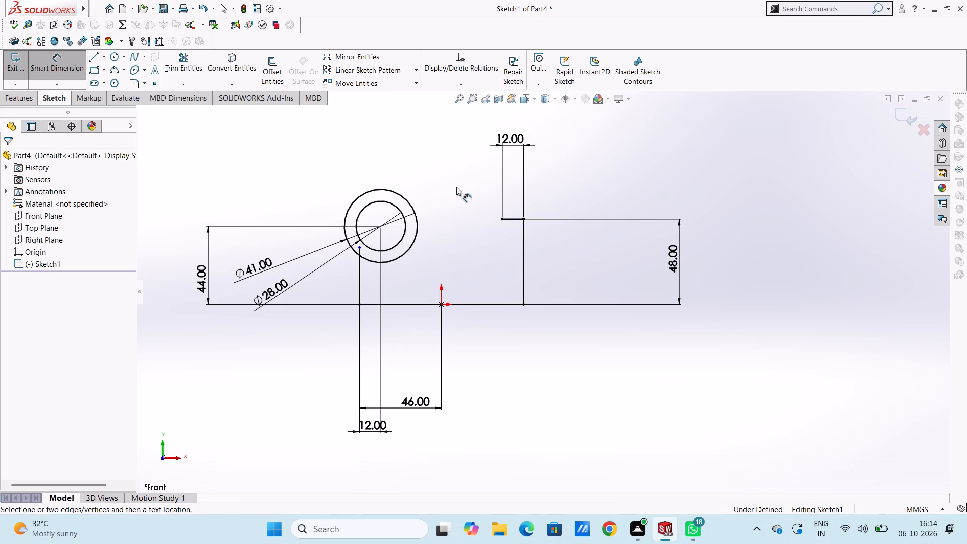
pyautogui.press('Escape')
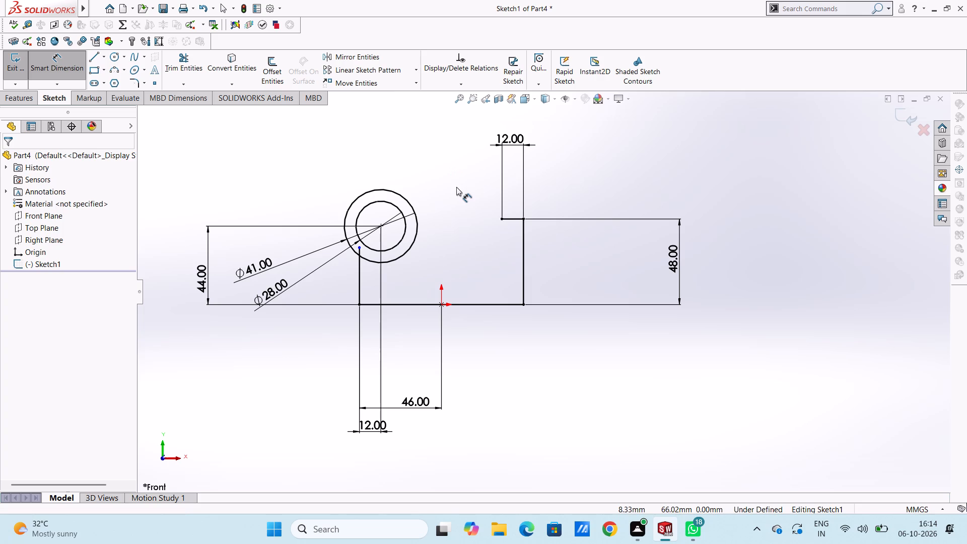
# Offset the base line 29 mm upward by reversing the offset direction, with the offset dimension added.
pyautogui.click(280, 69)
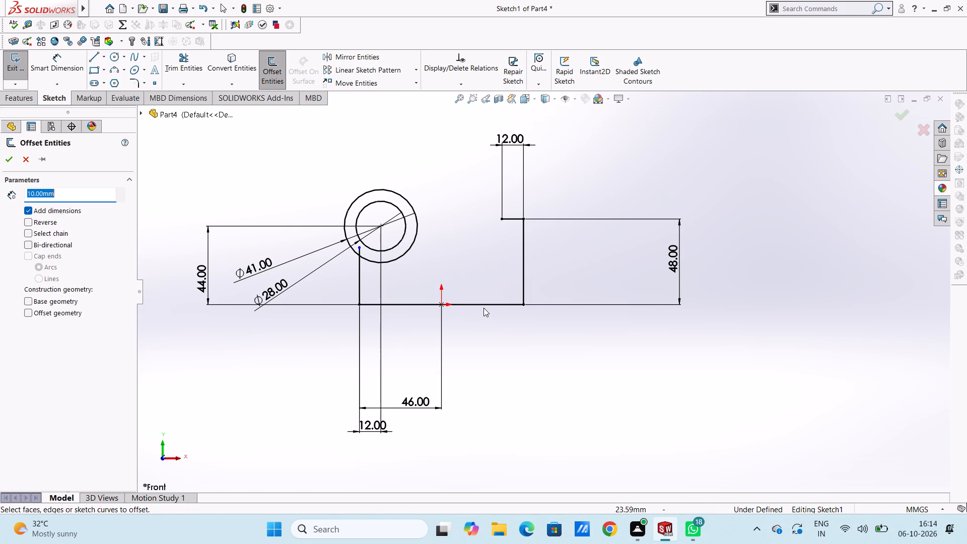
pyautogui.click(481, 305)
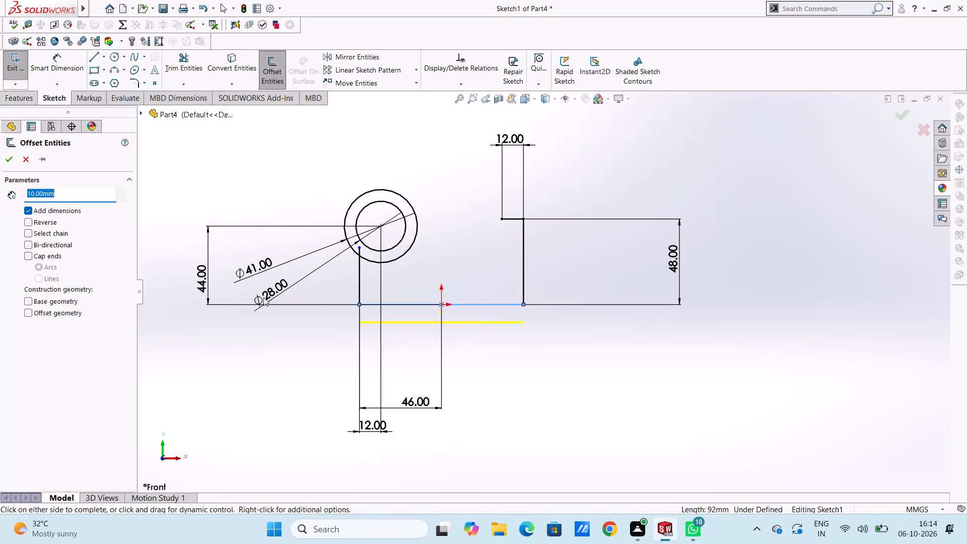
pyautogui.write('29')
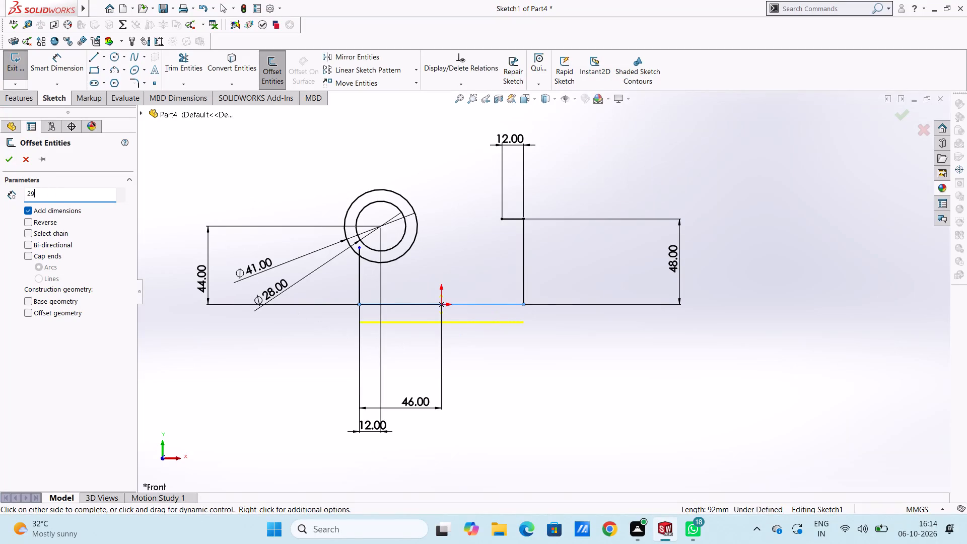
pyautogui.press('Return')
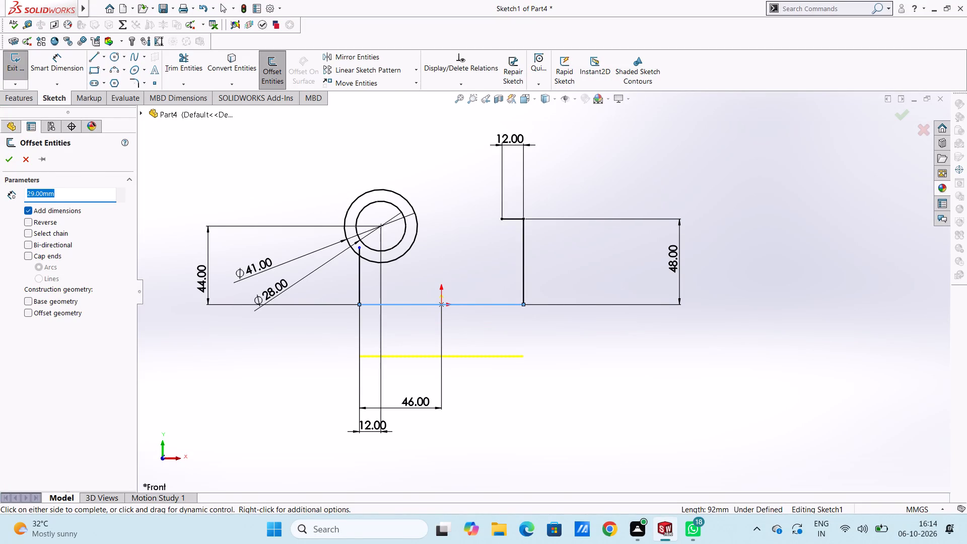
pyautogui.click(31, 219)
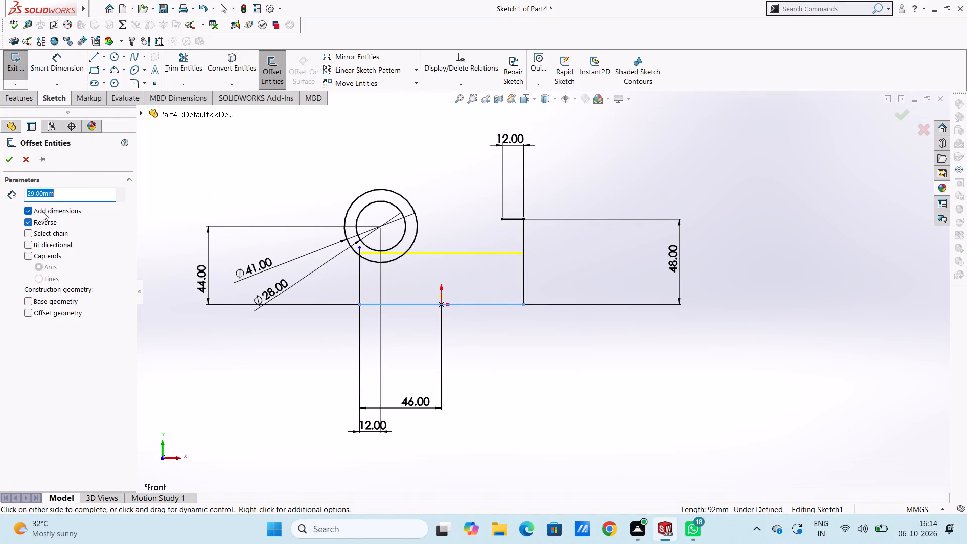
pyautogui.click(9, 158)
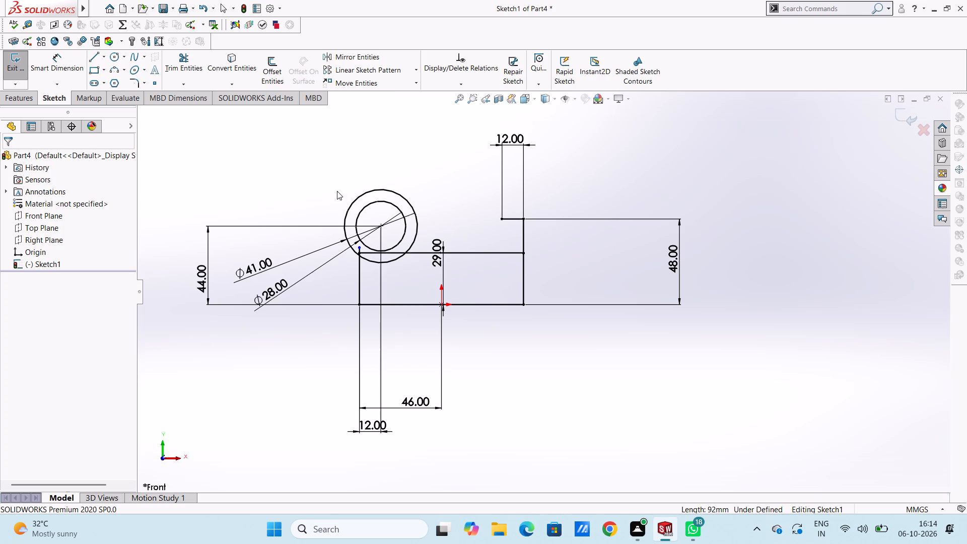
# Draw a 45° slanted line about 34 mm long from the short top line's inner end, down toward the circles and across the offset line.
pyautogui.scroll(-1, 501, 231)
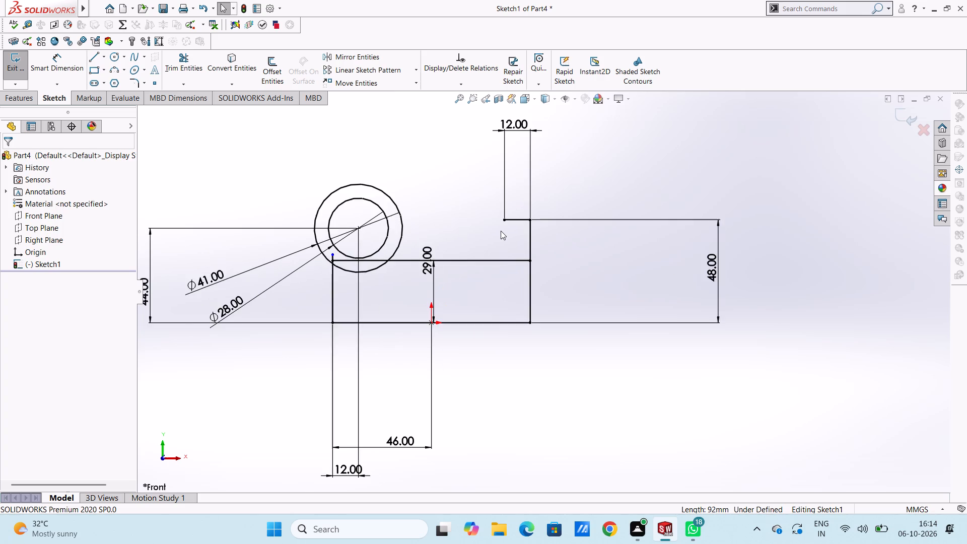
pyautogui.scroll(-2, 501, 231)
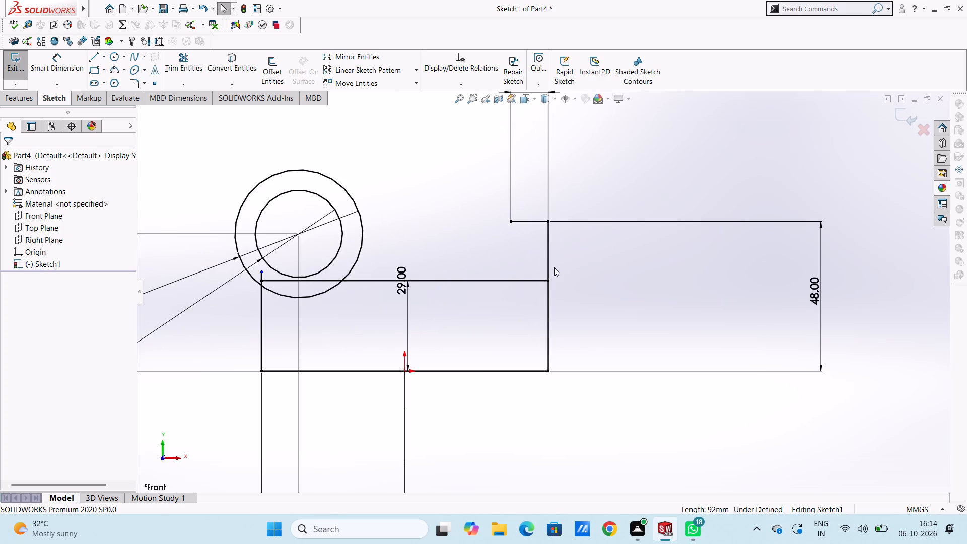
pyautogui.click(92, 57)
pyautogui.click(509, 221)
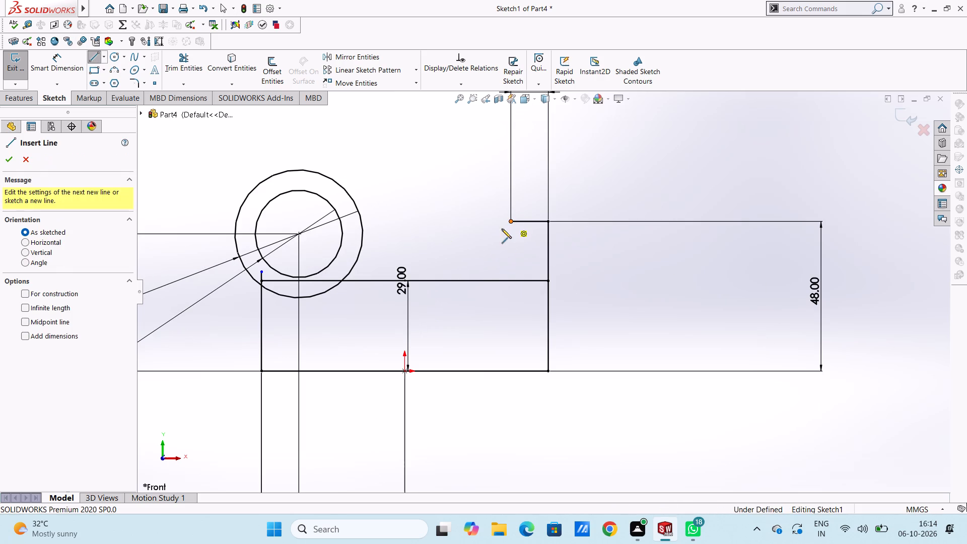
pyautogui.click(437, 295)
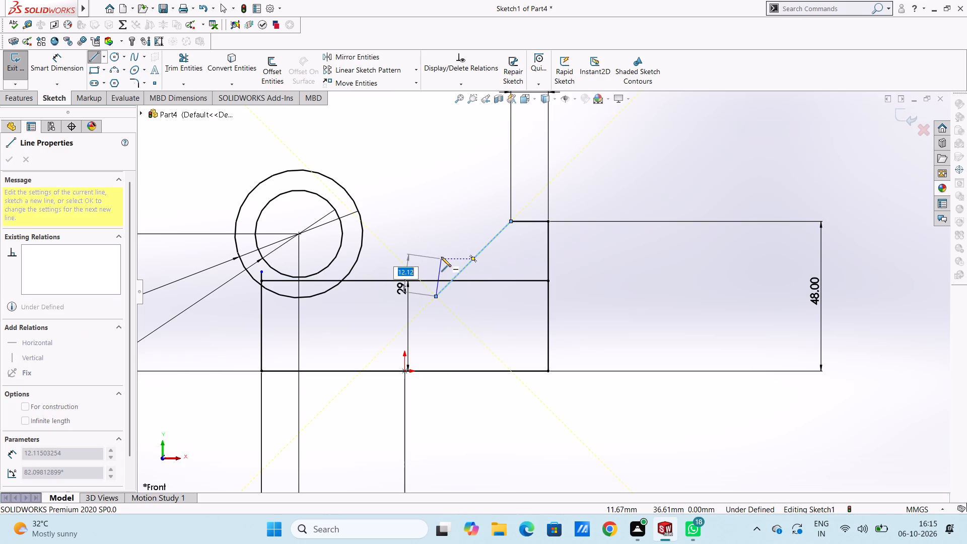
pyautogui.press('Escape')
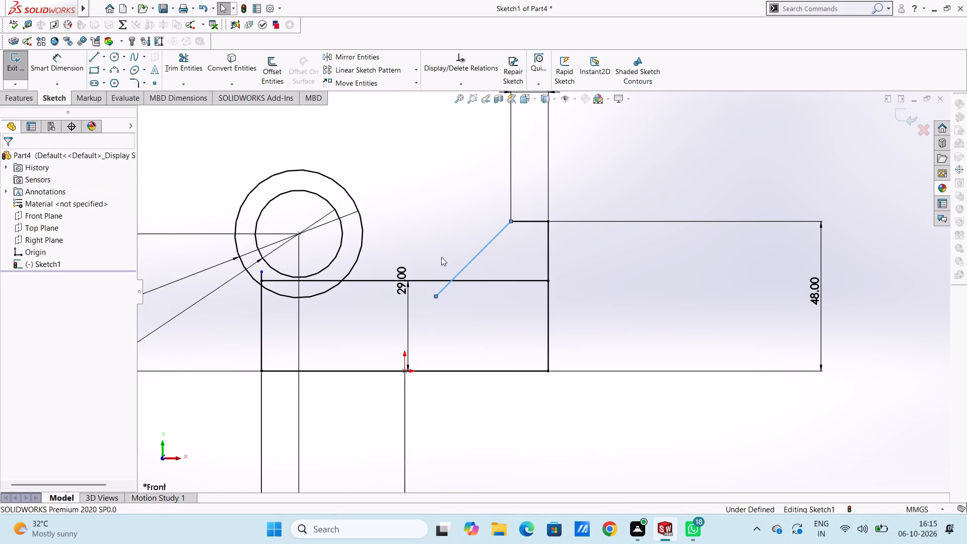
pyautogui.click(439, 232)
# Dimension the slanted line's angle from the vertical at its upper endpoint as 30°.
pyautogui.click(54, 61)
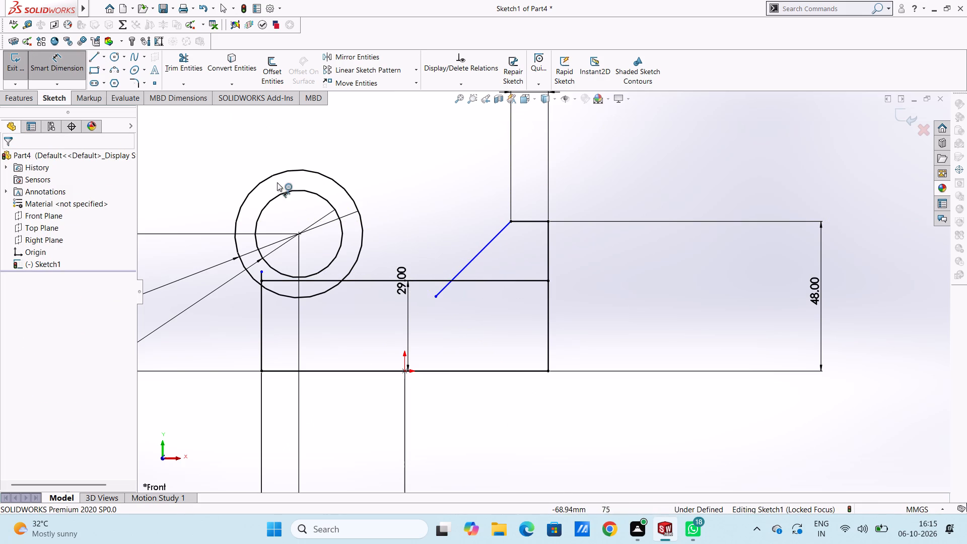
pyautogui.click(468, 262)
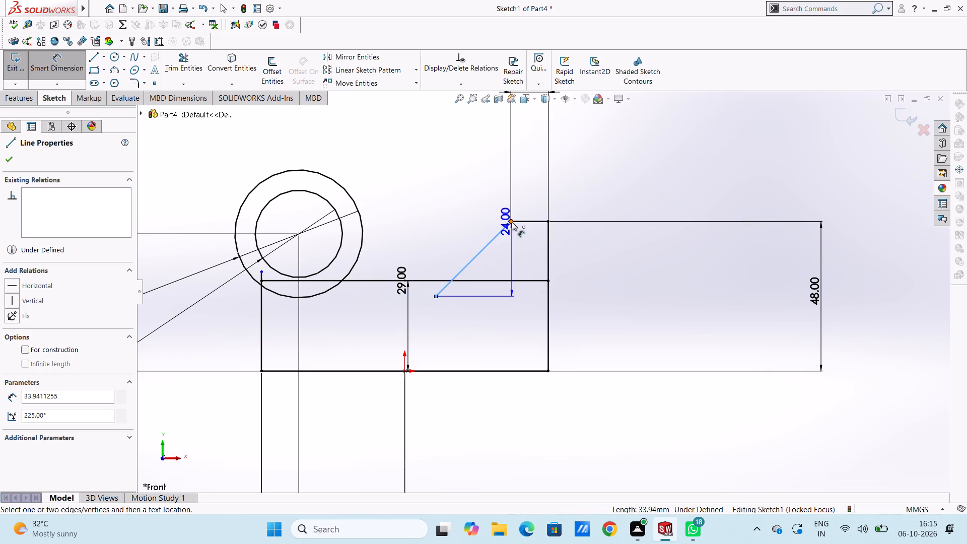
pyautogui.click(512, 222)
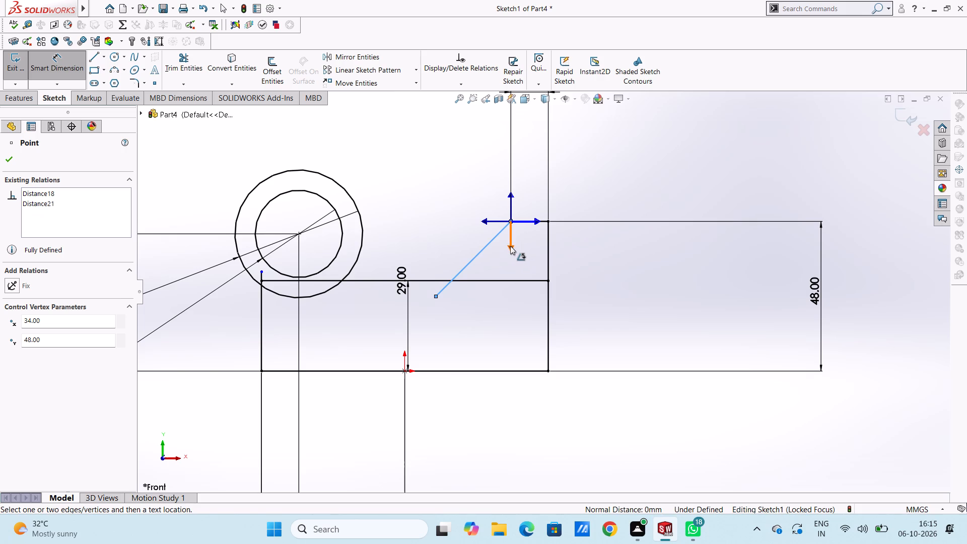
pyautogui.click(510, 246)
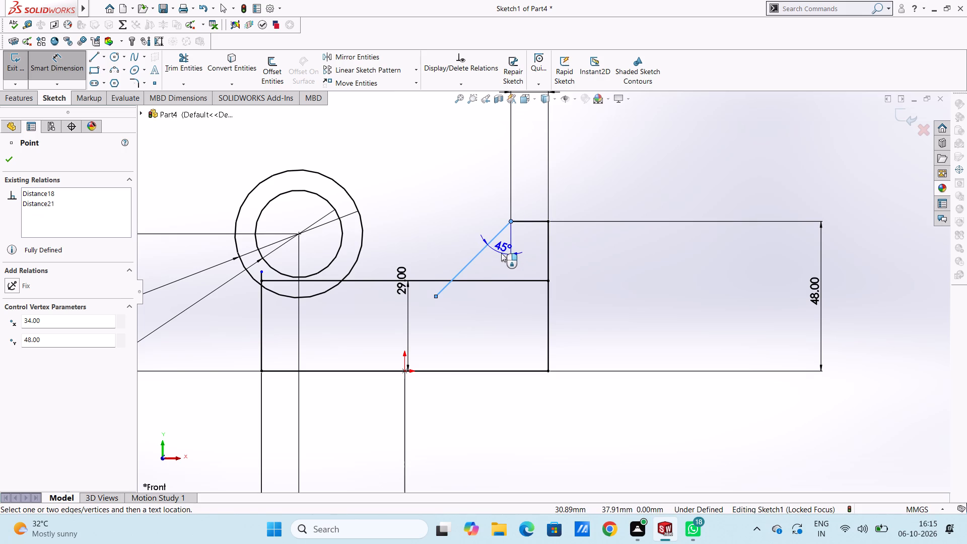
pyautogui.click(501, 253)
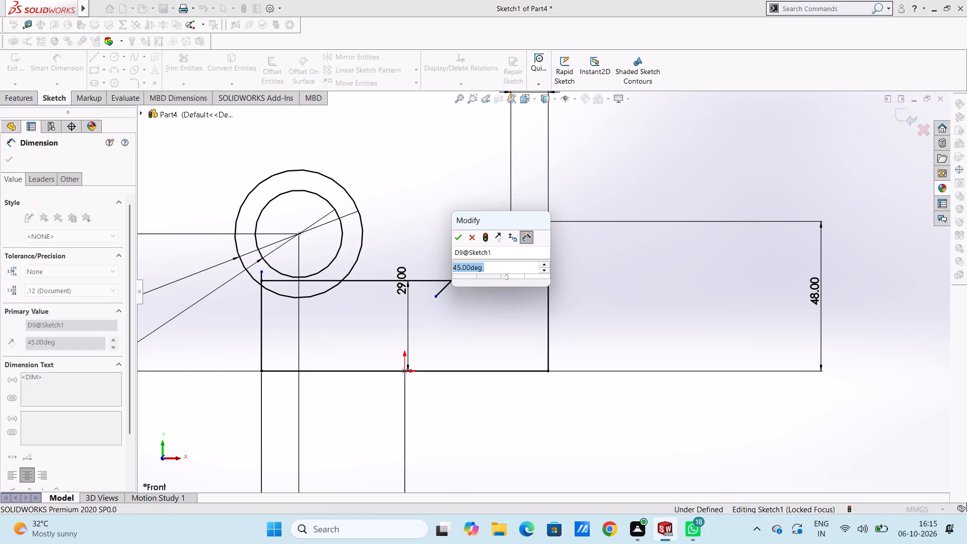
pyautogui.write('30')
pyautogui.press('Return')
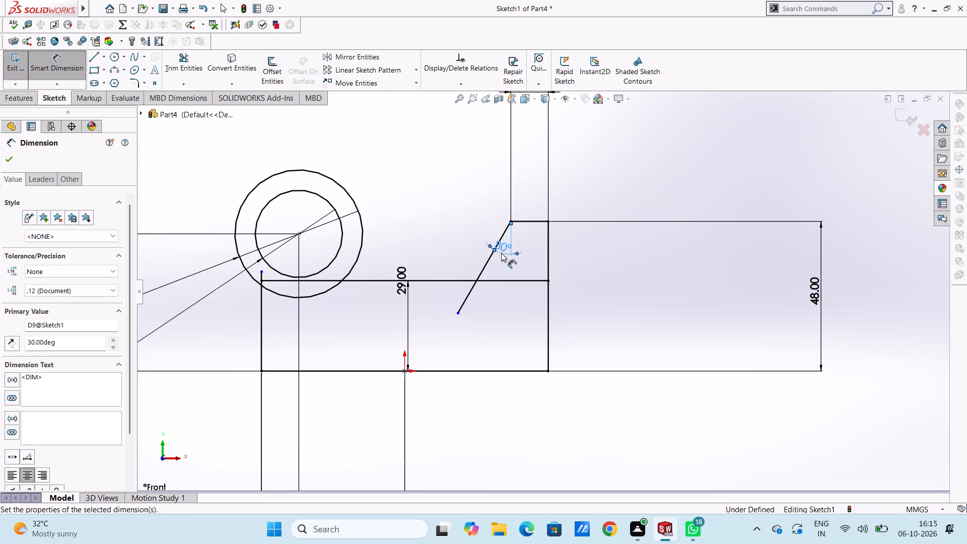
pyautogui.click(473, 215)
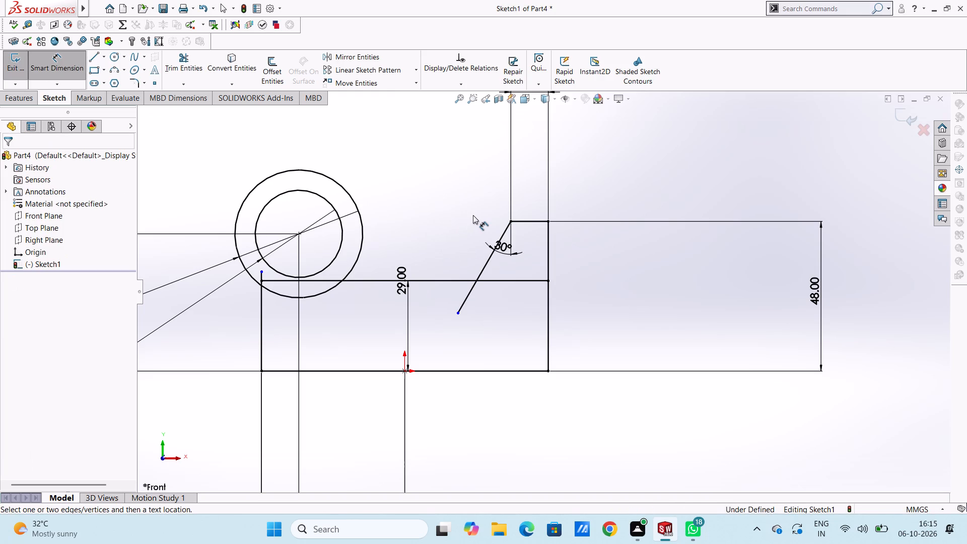
# Trim the excess ends of the left vertical, offset and slanted lines, plus the outer circle's lower arc, to leave one closed outline.
pyautogui.click(178, 62)
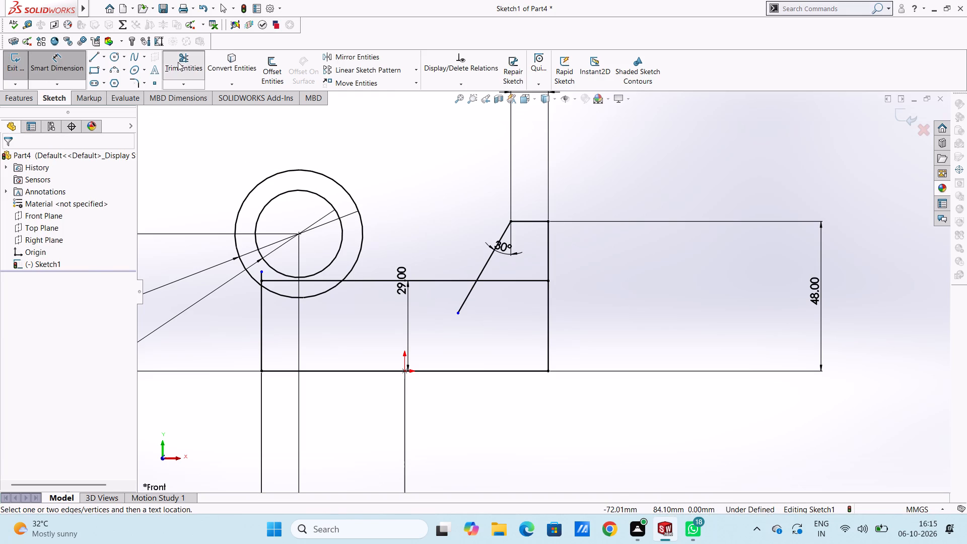
pyautogui.scroll(-4, 318, 290)
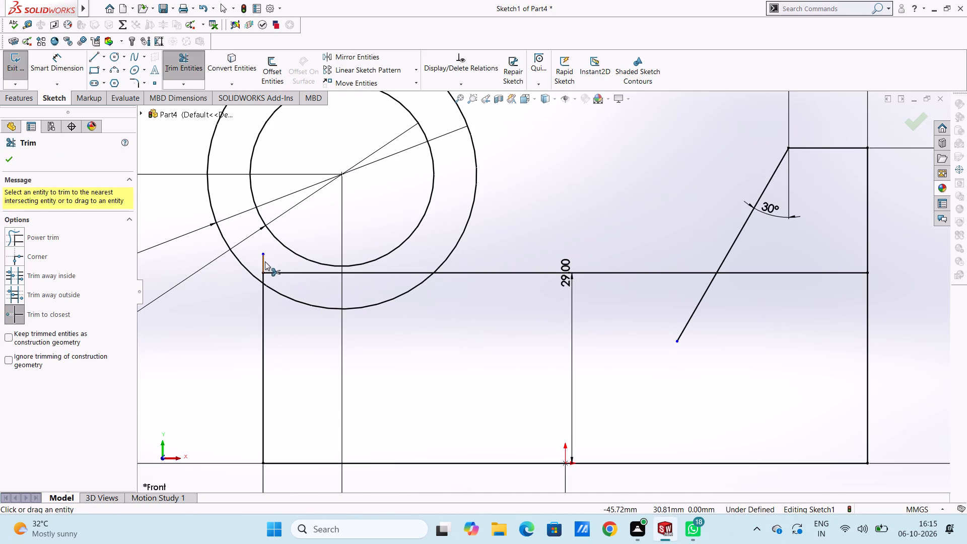
pyautogui.click(265, 261)
pyautogui.click(266, 269)
pyautogui.click(265, 273)
pyautogui.click(274, 270)
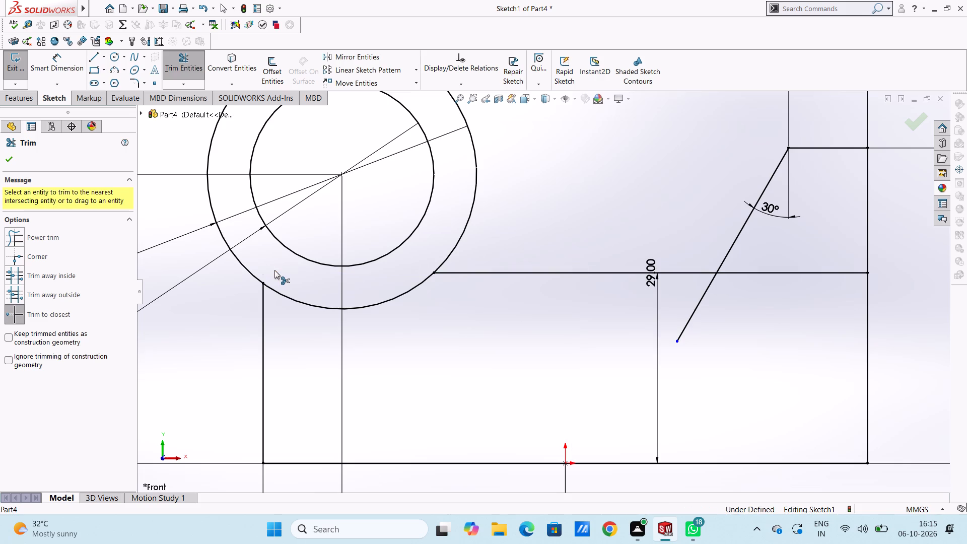
pyautogui.click(754, 274)
pyautogui.click(698, 306)
pyautogui.scroll(5, 698, 306)
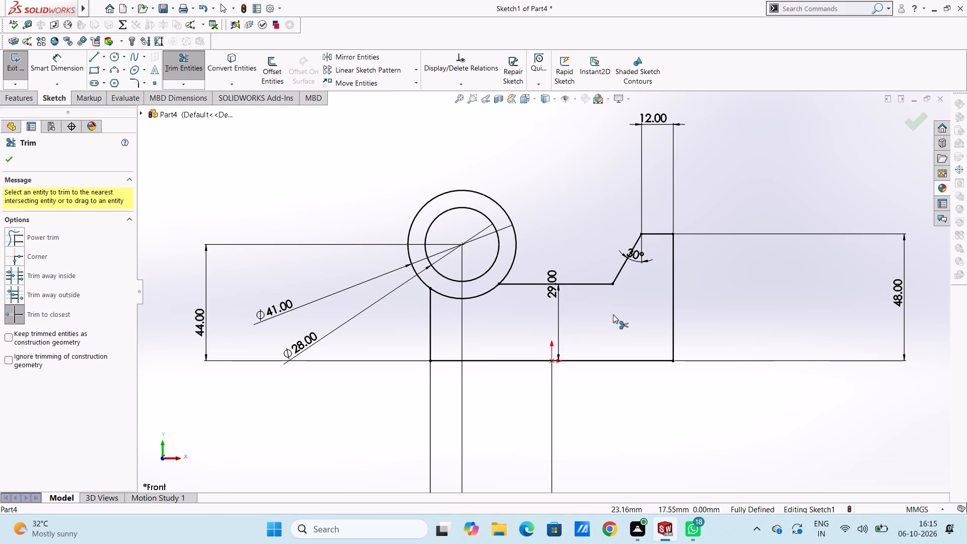
pyautogui.click(466, 299)
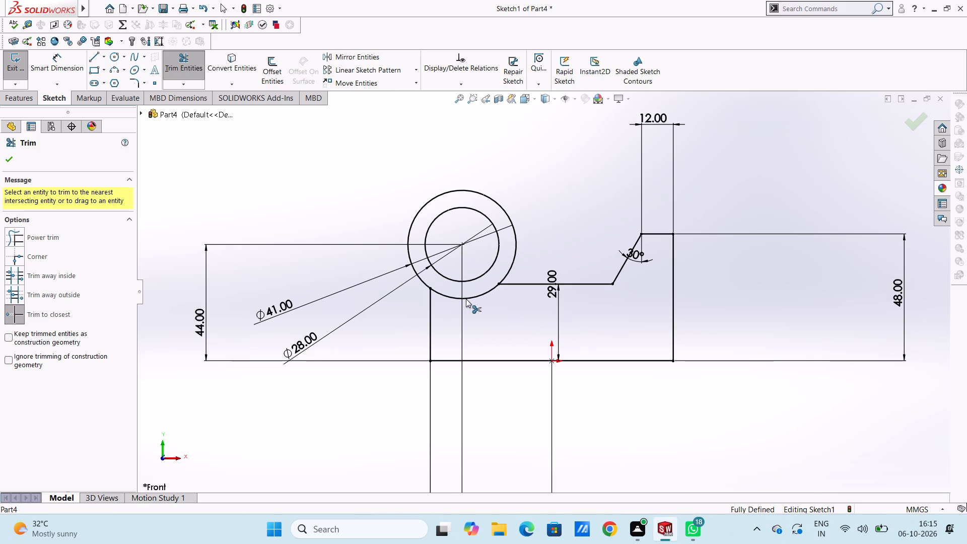
pyautogui.press('Escape')
pyautogui.press('Escape')
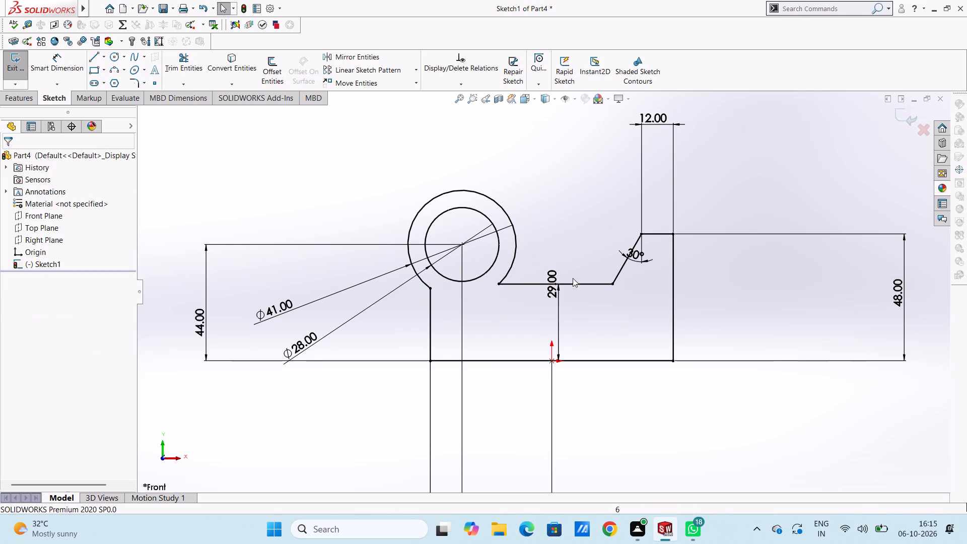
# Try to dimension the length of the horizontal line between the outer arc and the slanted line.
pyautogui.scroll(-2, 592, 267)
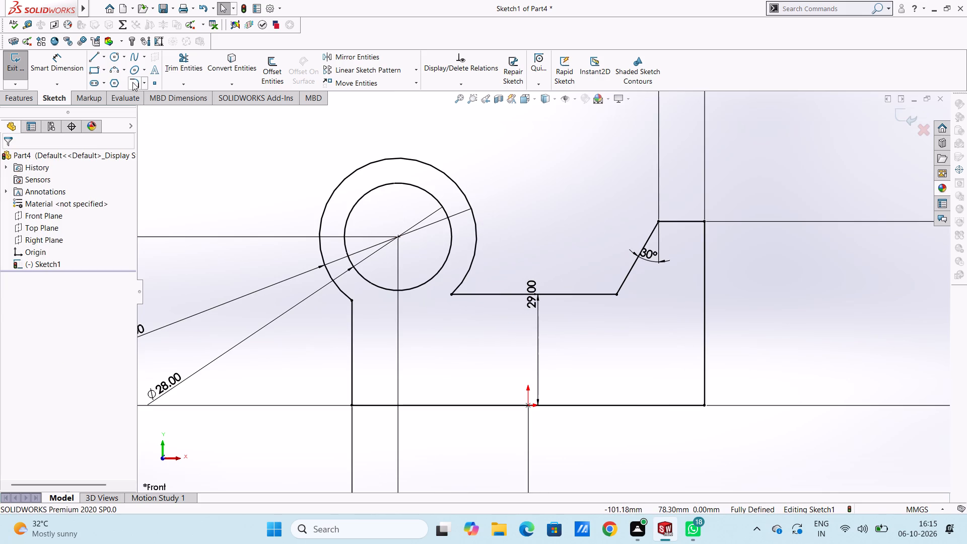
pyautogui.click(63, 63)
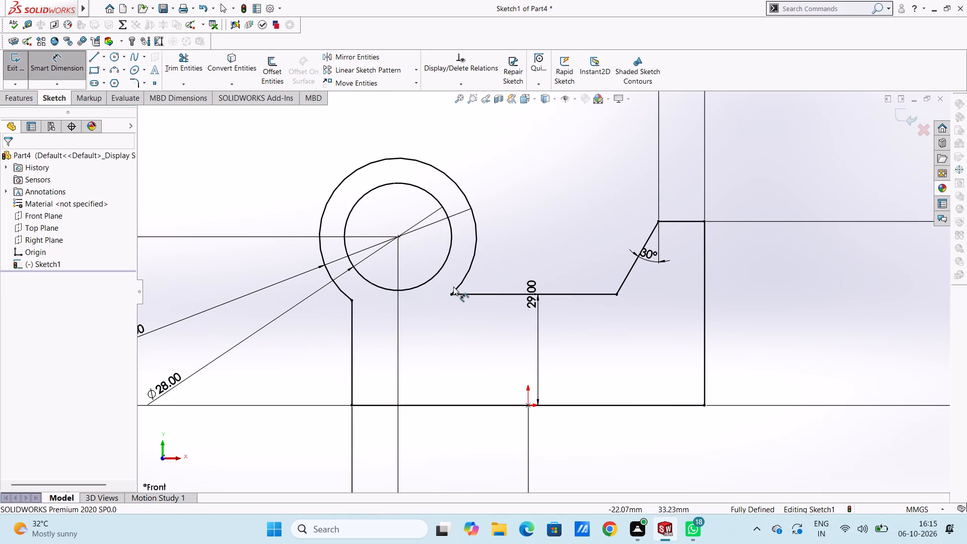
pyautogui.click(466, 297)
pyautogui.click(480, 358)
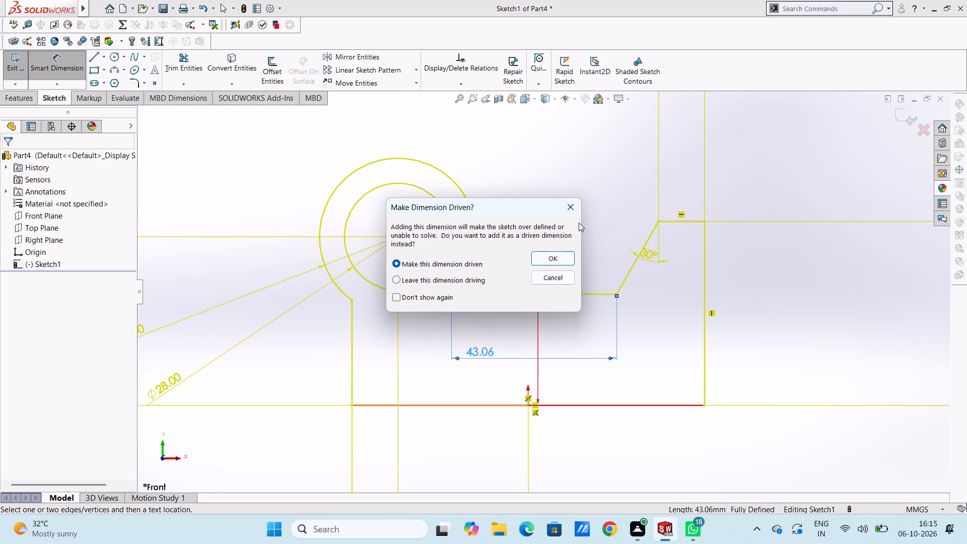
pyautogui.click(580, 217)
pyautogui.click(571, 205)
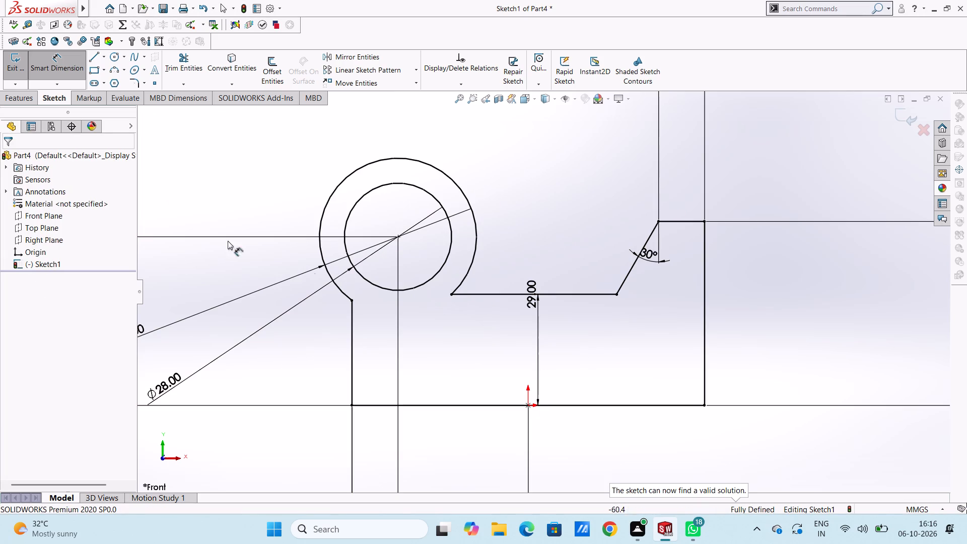
# Add 6 mm sketch fillets where the outer arc meets the horizontal offset line and the left vertical line.
pyautogui.click(136, 82)
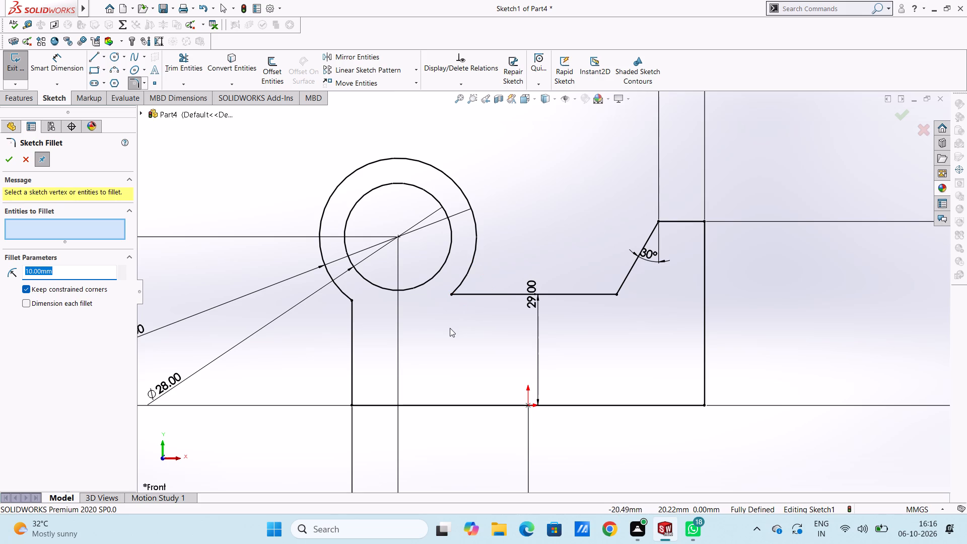
pyautogui.press('6')
pyautogui.press('Return')
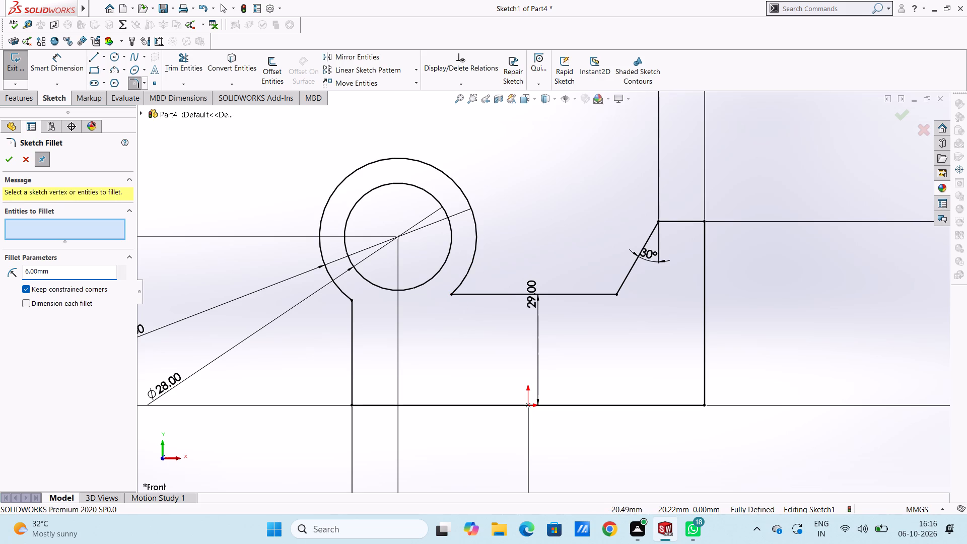
pyautogui.click(450, 296)
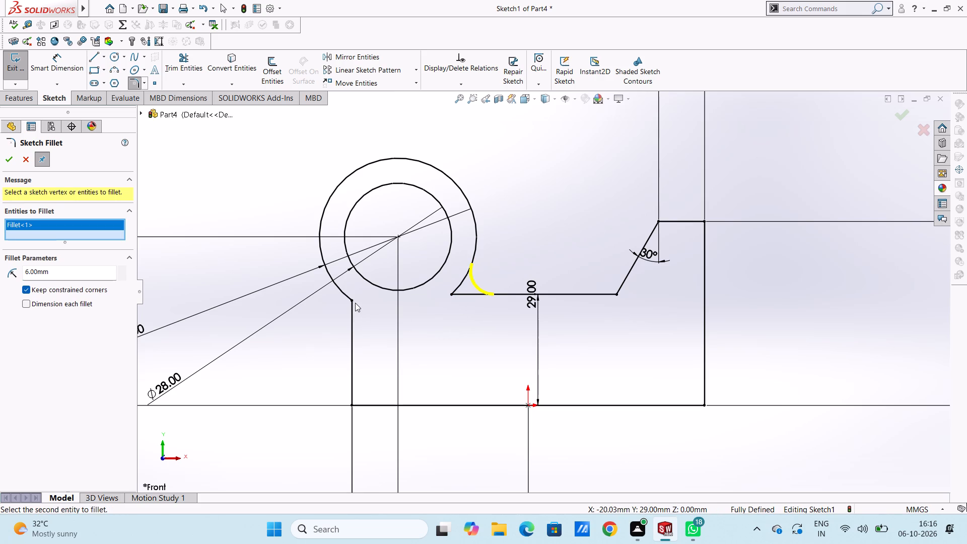
pyautogui.click(353, 300)
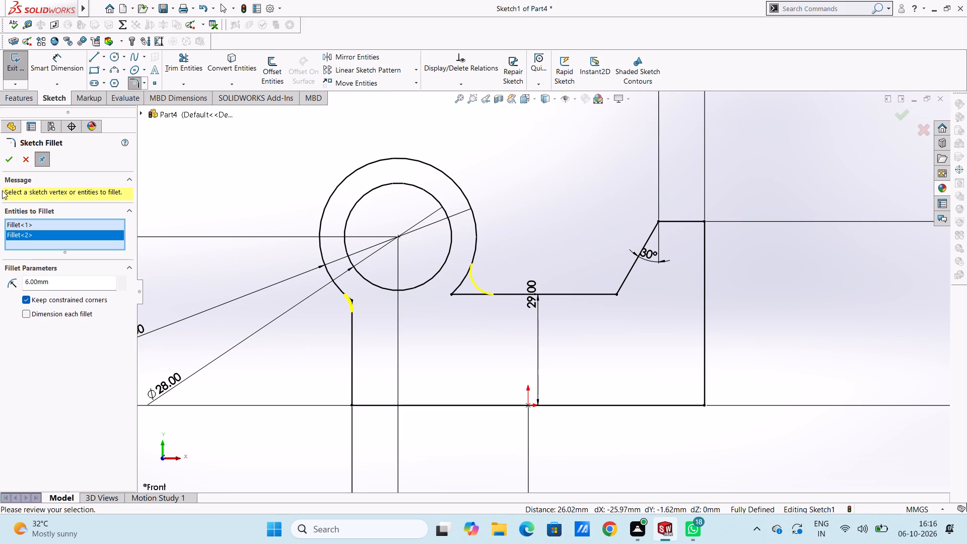
pyautogui.click(11, 157)
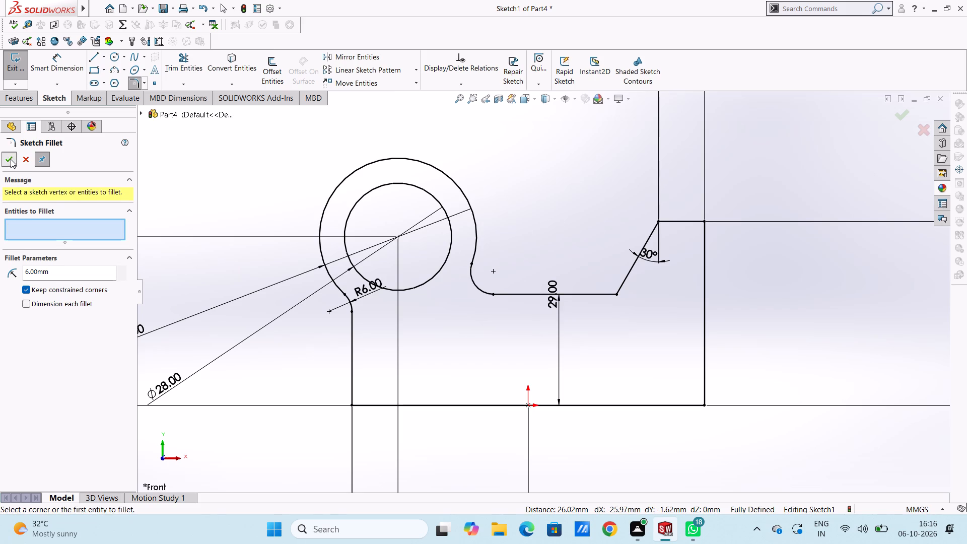
pyautogui.click(10, 158)
# Extrude the closed profile as a blind boss with a depth of 32 mm.
pyautogui.scroll(4, 241, 210)
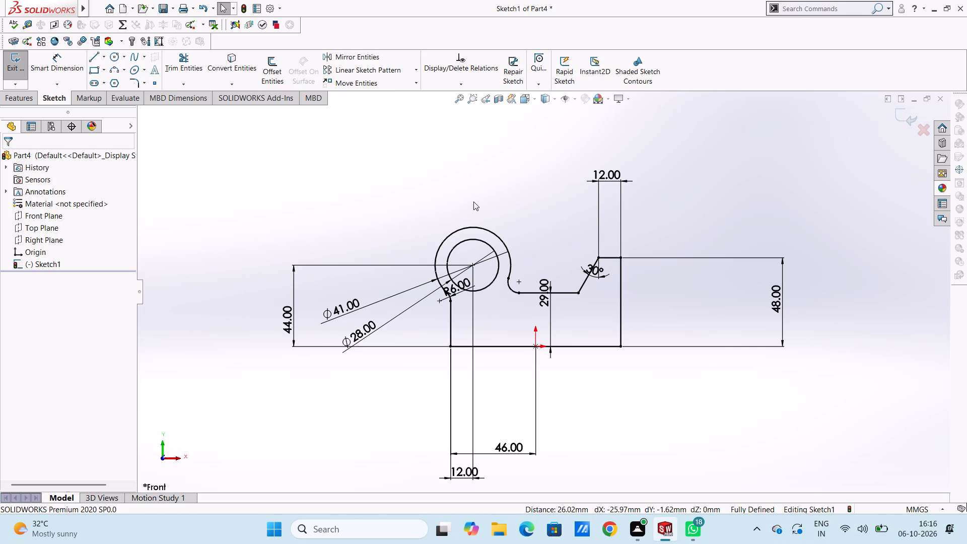
pyautogui.moveTo(473, 201); pyautogui.dragTo(455, 207, button='middle')
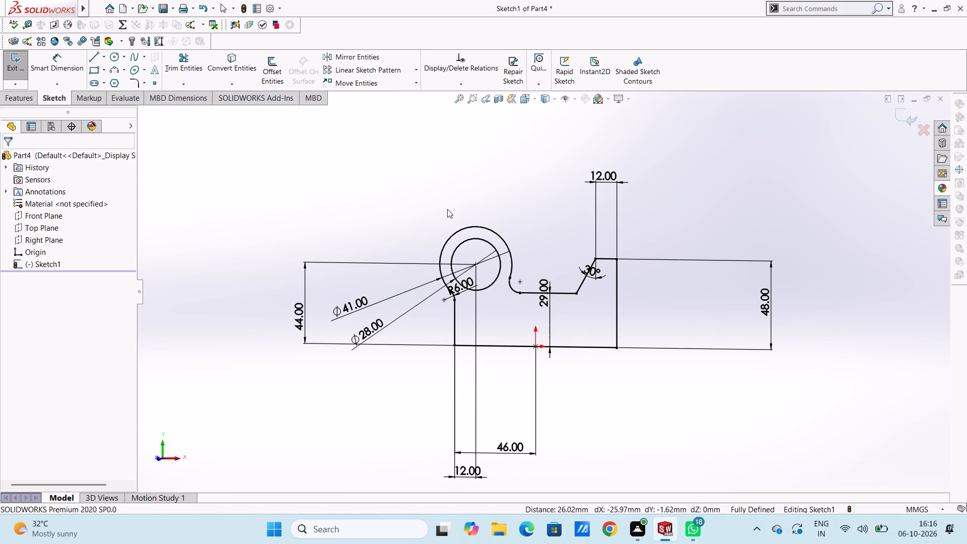
pyautogui.click(28, 98)
pyautogui.click(26, 72)
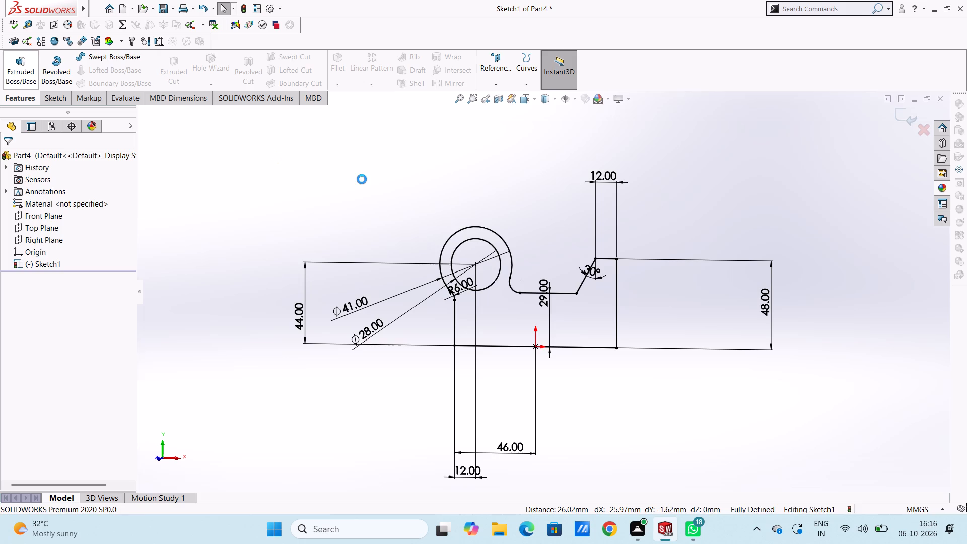
pyautogui.scroll(-2, 569, 242)
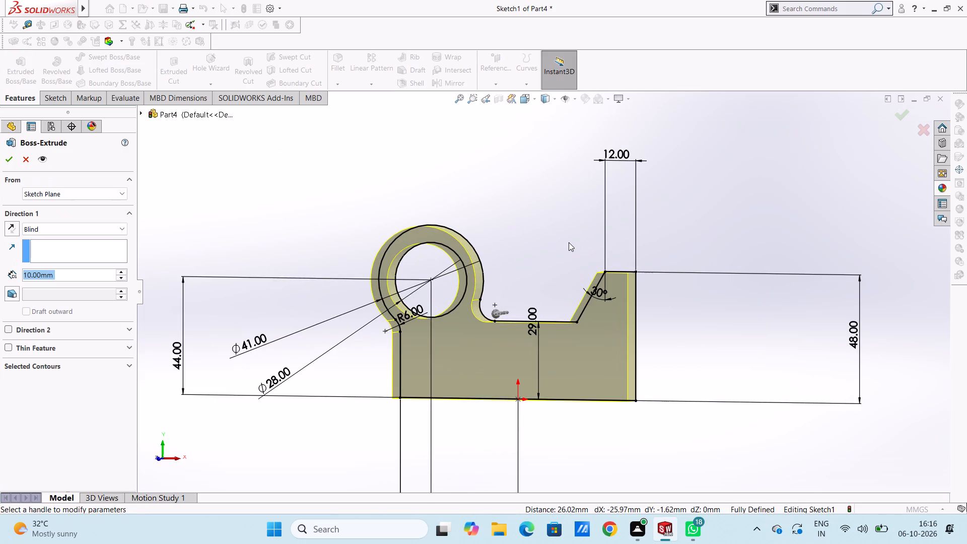
pyautogui.scroll(2, 569, 242)
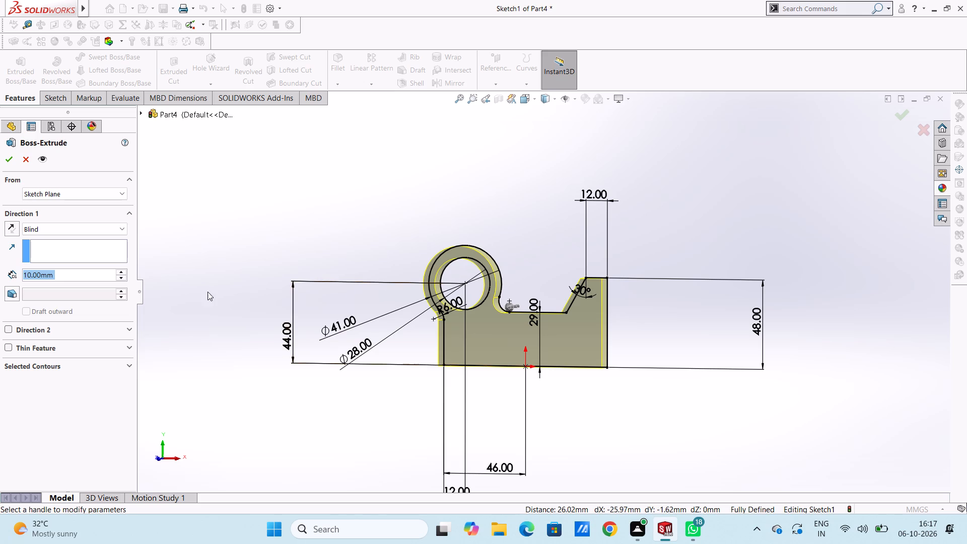
pyautogui.write('32')
pyautogui.press('Return')
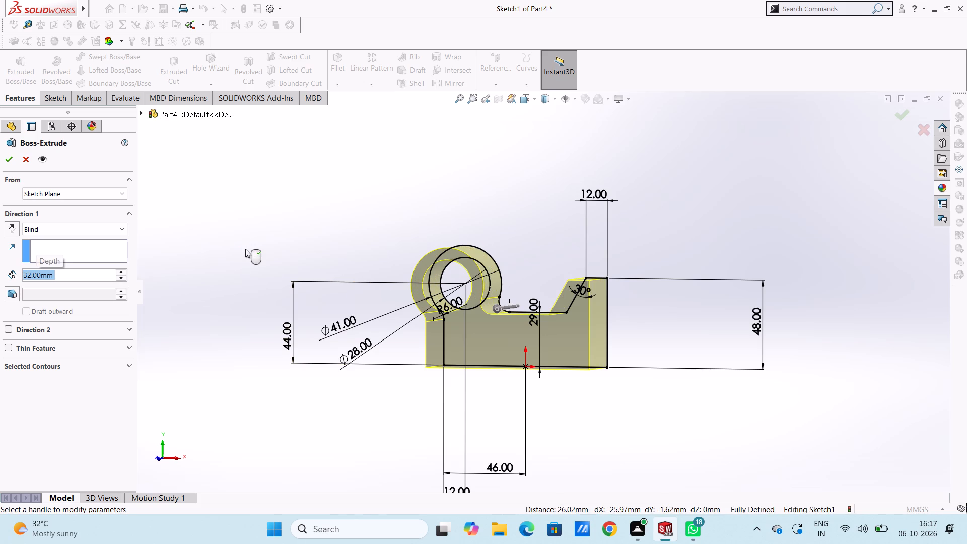
pyautogui.click(11, 159)
pyautogui.click(273, 208)
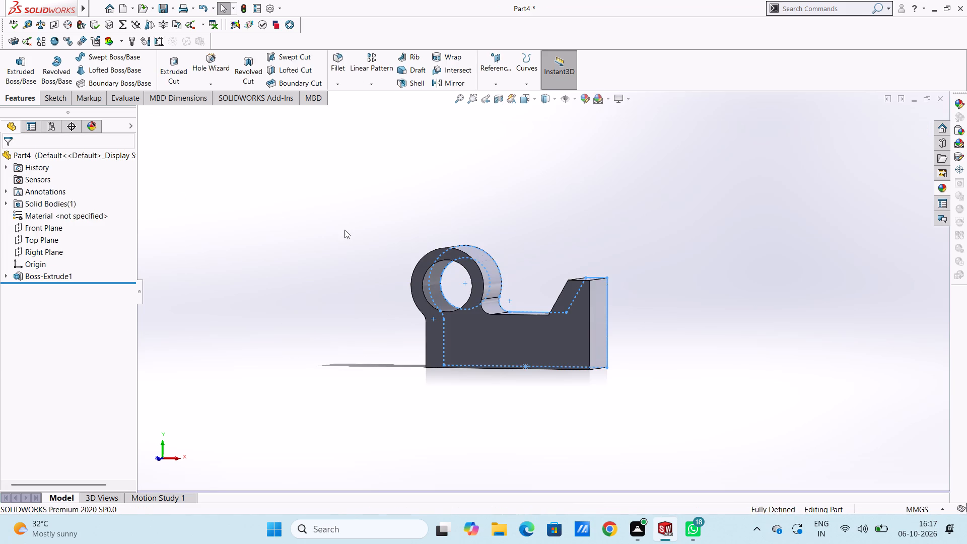
# Examine the extruded solid from several angles.
pyautogui.moveTo(344, 230); pyautogui.dragTo(296, 253, button='middle')
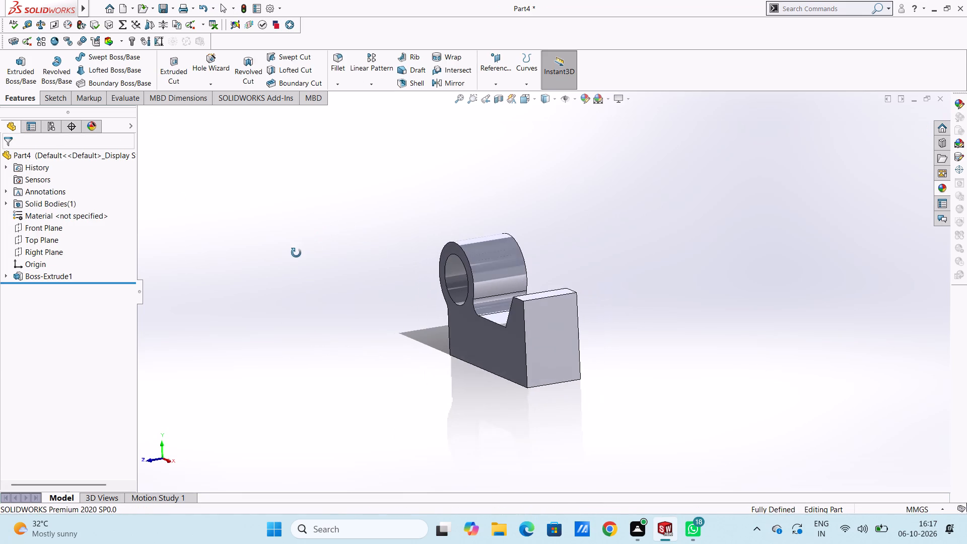
pyautogui.moveTo(296, 253); pyautogui.dragTo(367, 271, button='middle')
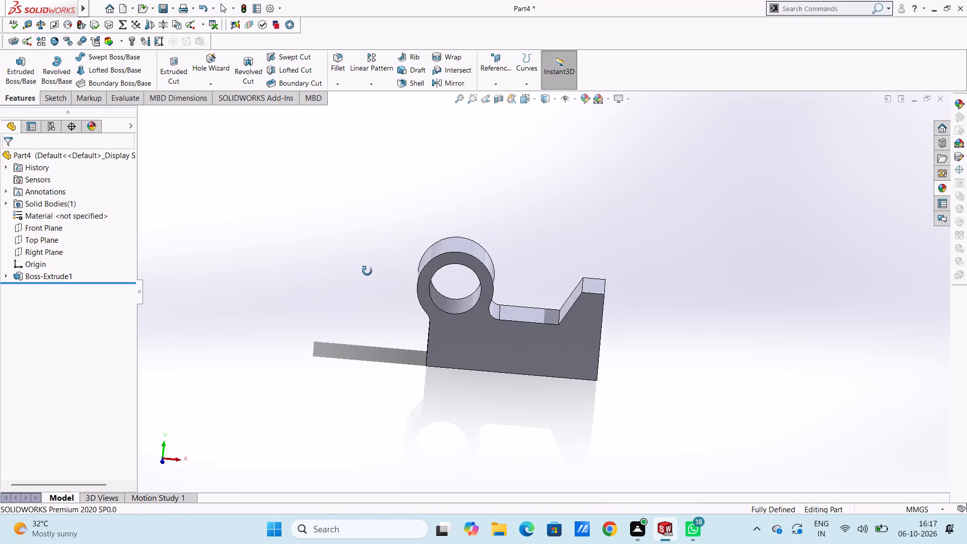
pyautogui.moveTo(367, 271); pyautogui.dragTo(357, 272, button='middle')
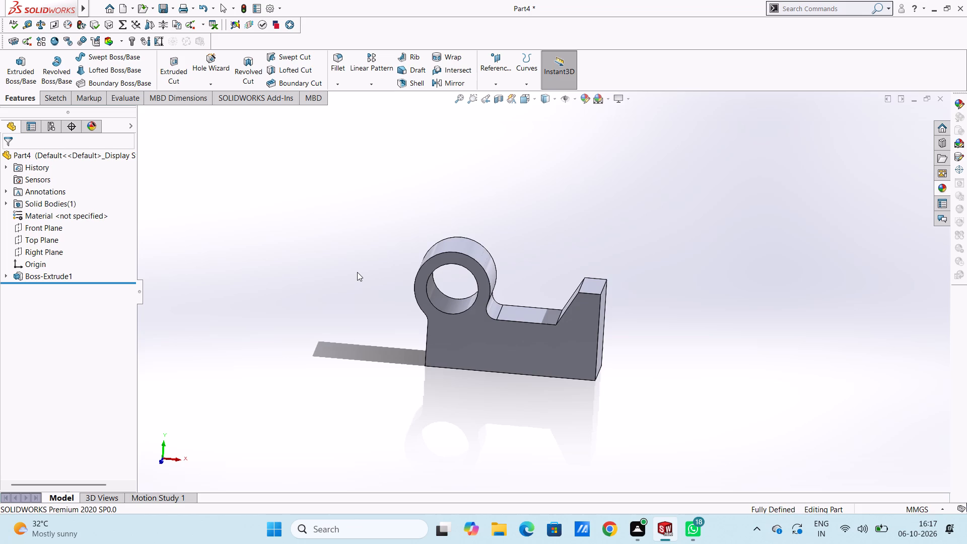
pyautogui.scroll(3, 357, 272)
pyautogui.moveTo(353, 274); pyautogui.dragTo(388, 276, button='middle')
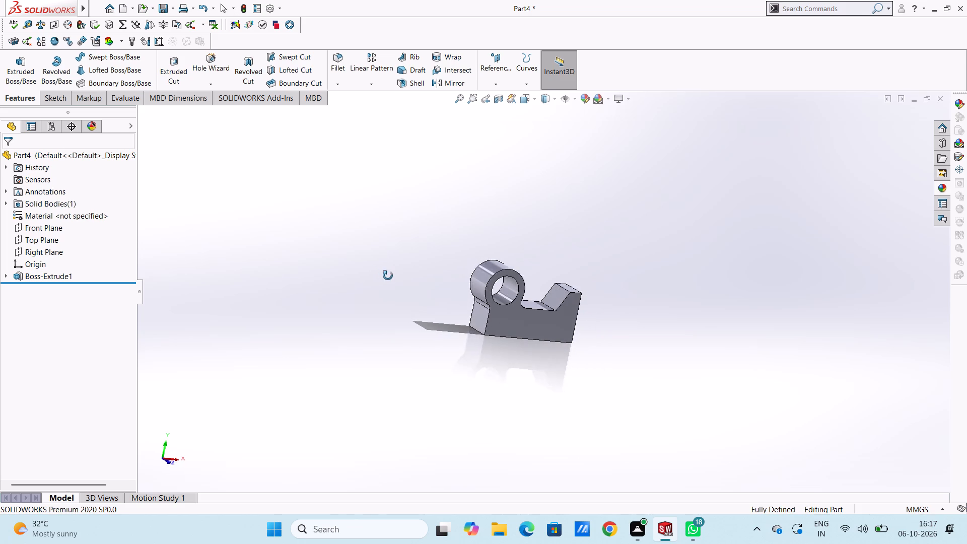
pyautogui.moveTo(388, 276); pyautogui.dragTo(346, 280, button='middle')
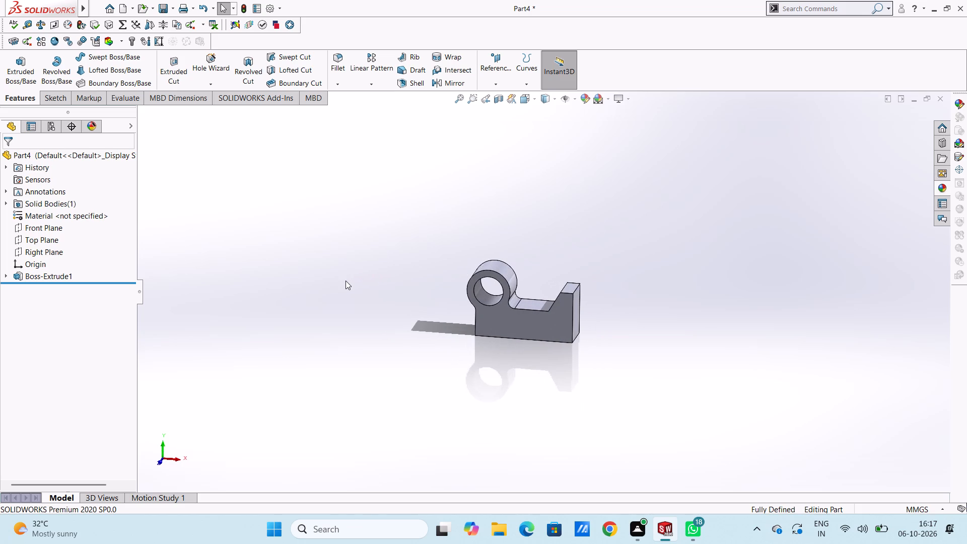
# Start a sketch on the flat upward-facing face between the ring and the slanted end block.
pyautogui.hotkey('ctrl', '5')
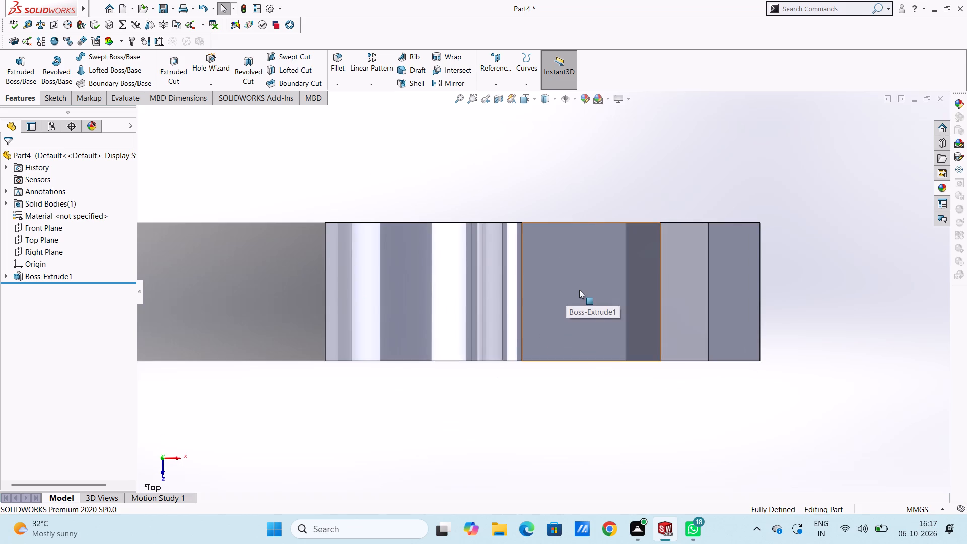
pyautogui.click(579, 290)
pyautogui.click(623, 262)
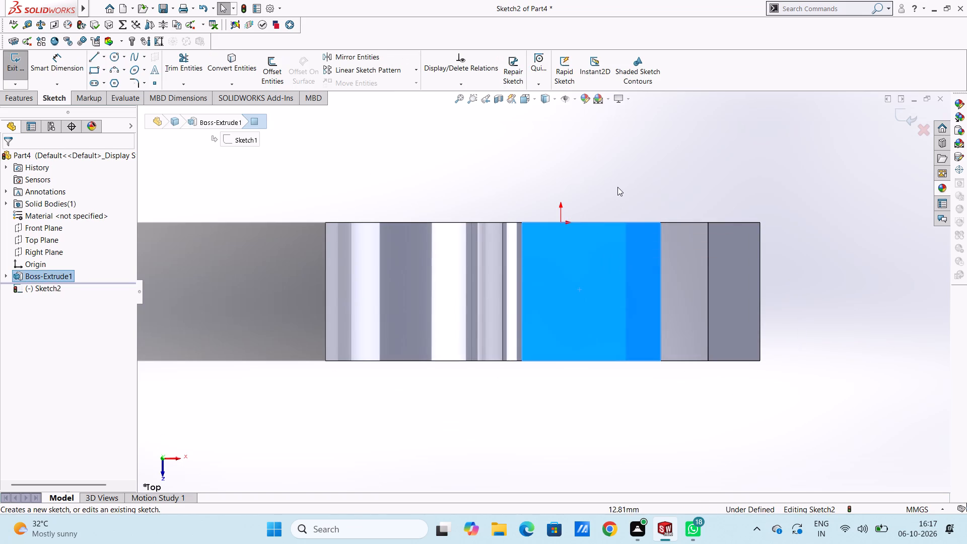
pyautogui.click(617, 185)
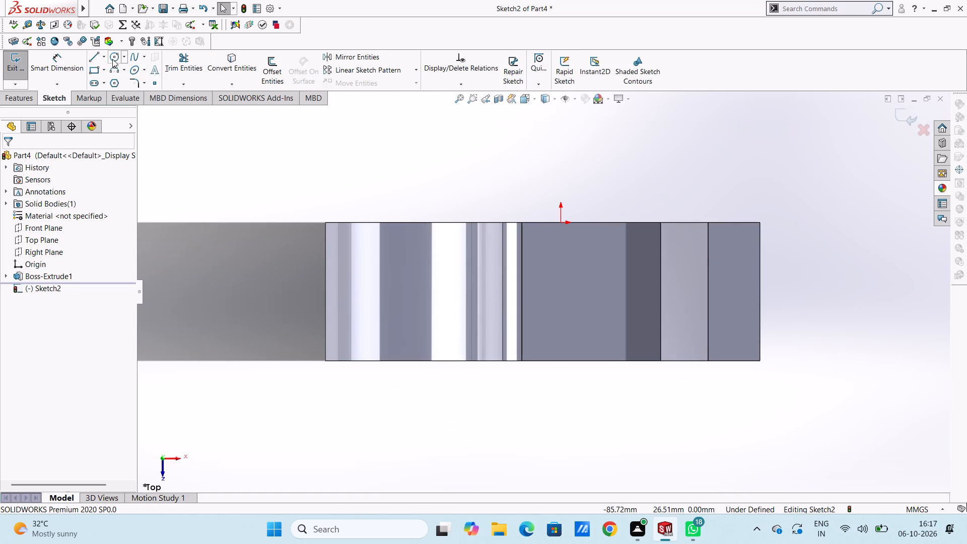
# Sketch two concentric circles about 16.5 mm and 8.1 mm in diameter, centred across the face's 32 mm width.
pyautogui.click(112, 59)
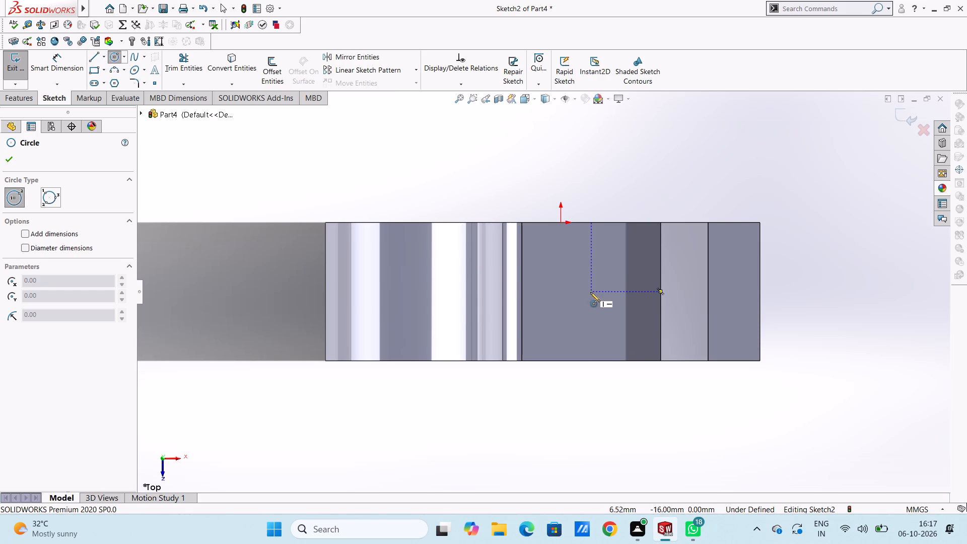
pyautogui.click(591, 293)
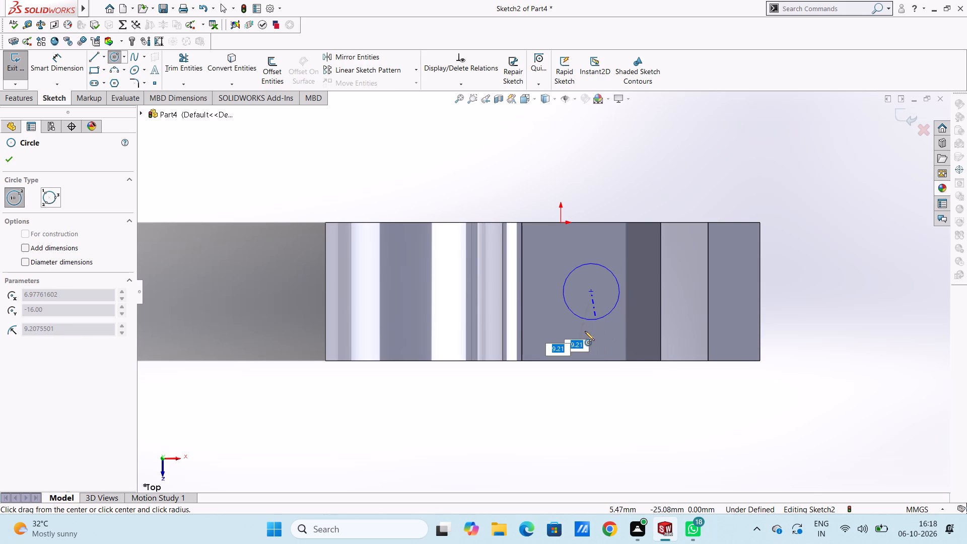
pyautogui.click(586, 327)
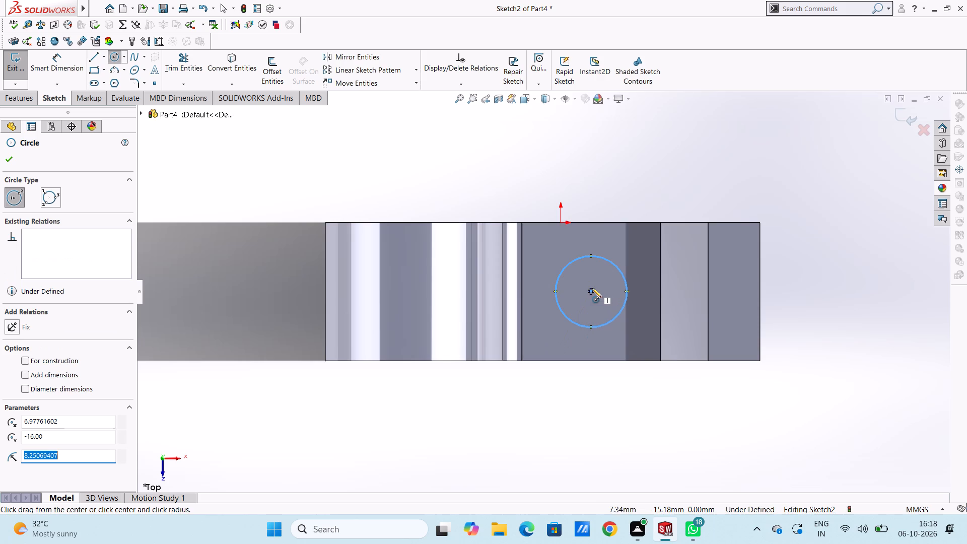
pyautogui.click(590, 290)
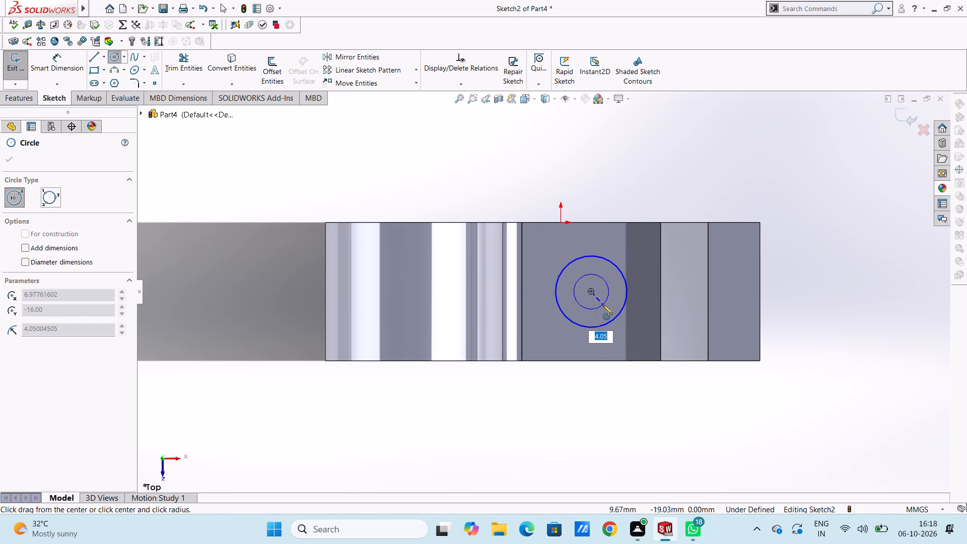
pyautogui.click(603, 305)
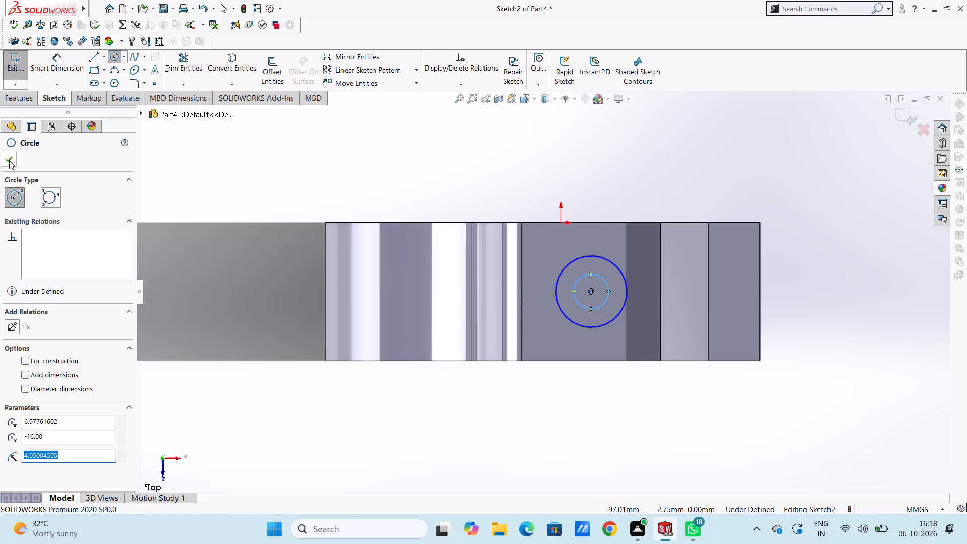
pyautogui.click(9, 160)
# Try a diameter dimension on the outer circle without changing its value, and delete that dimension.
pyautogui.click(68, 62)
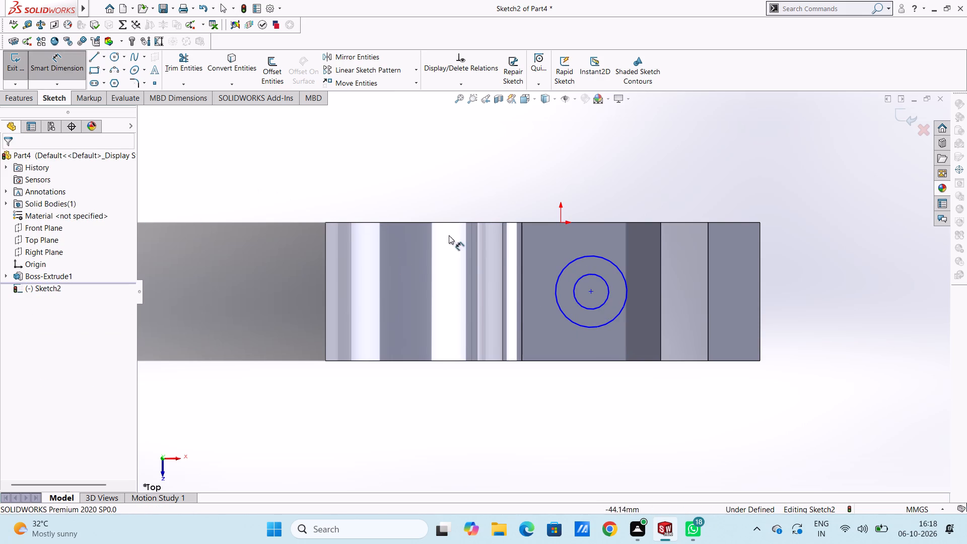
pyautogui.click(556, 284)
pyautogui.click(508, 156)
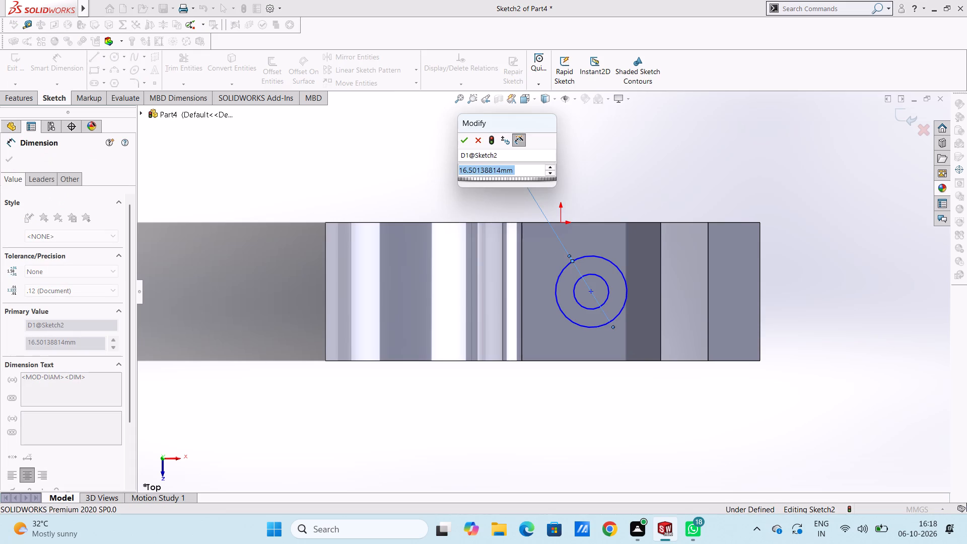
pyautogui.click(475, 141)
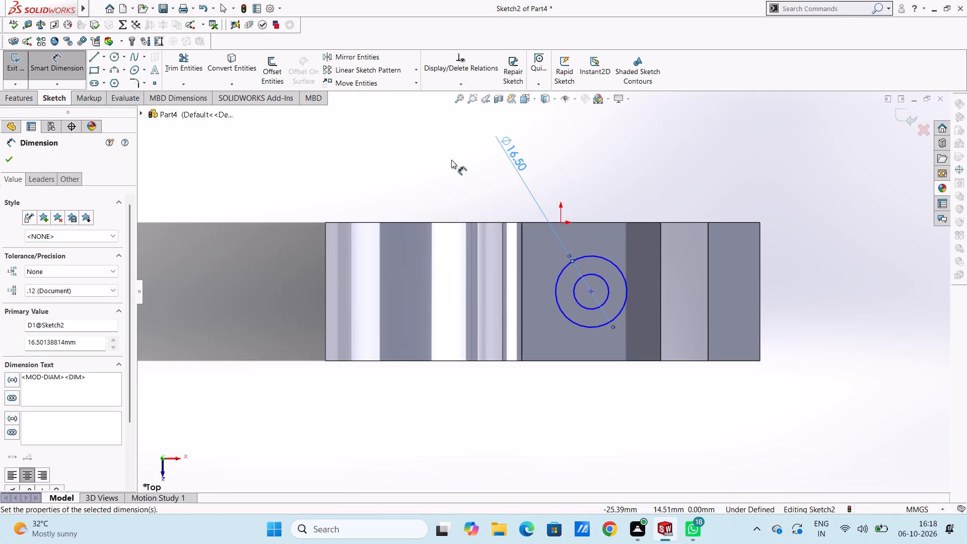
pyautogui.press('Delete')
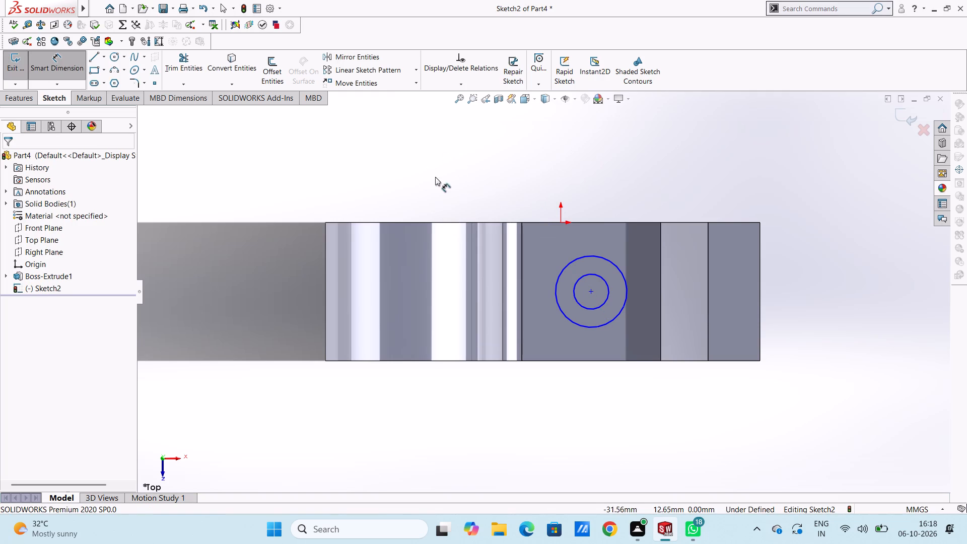
# Delete the outer of the two concentric circles.
pyautogui.click(603, 258)
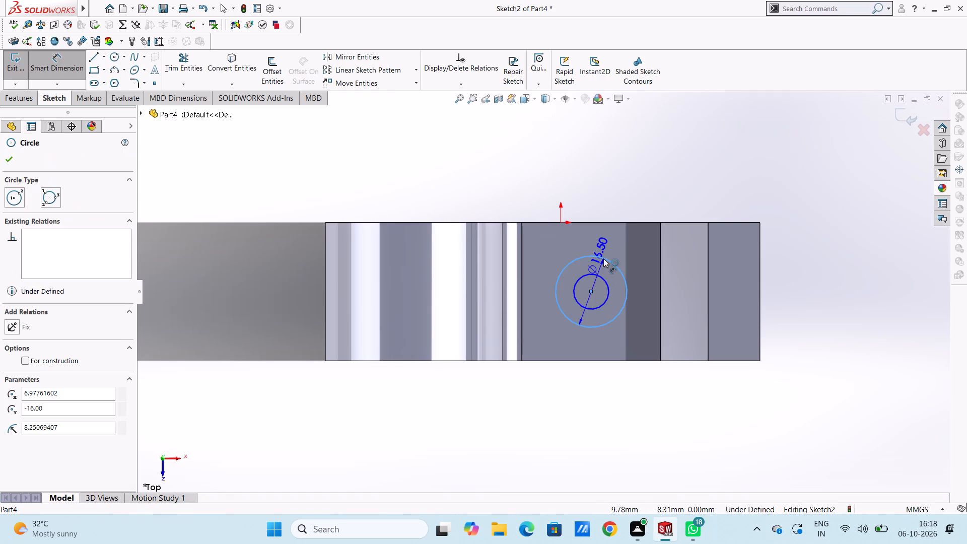
pyautogui.press('Delete')
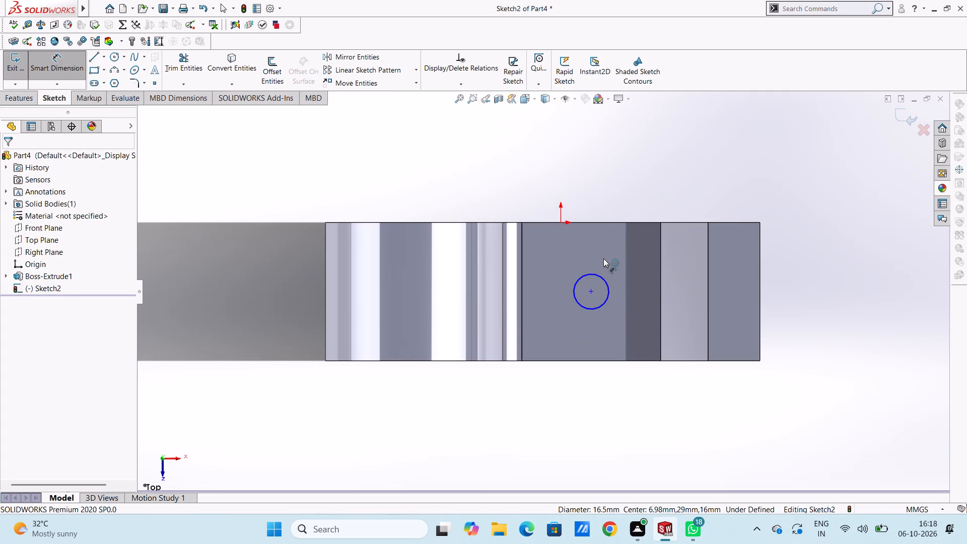
# Dimension the remaining circle's diameter as 12 mm.
pyautogui.click(598, 277)
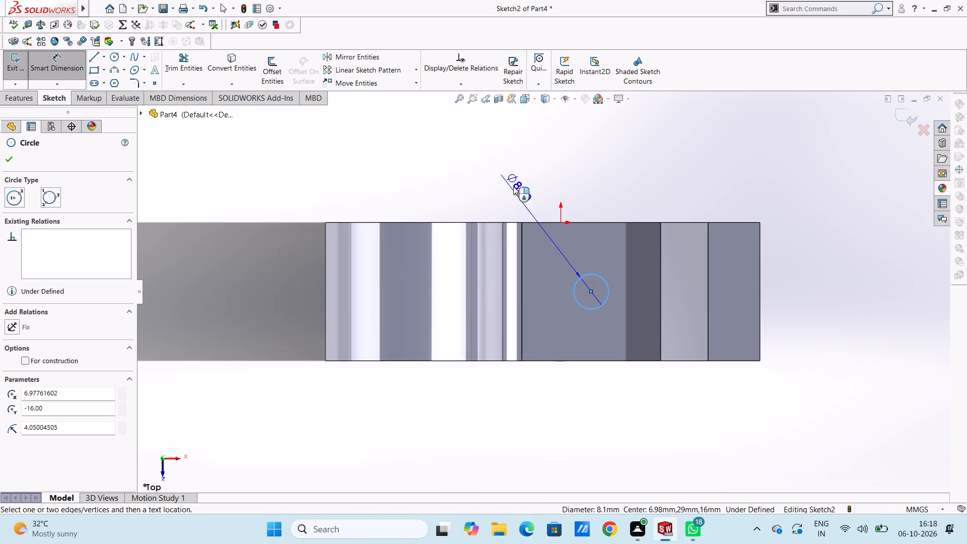
pyautogui.click(525, 172)
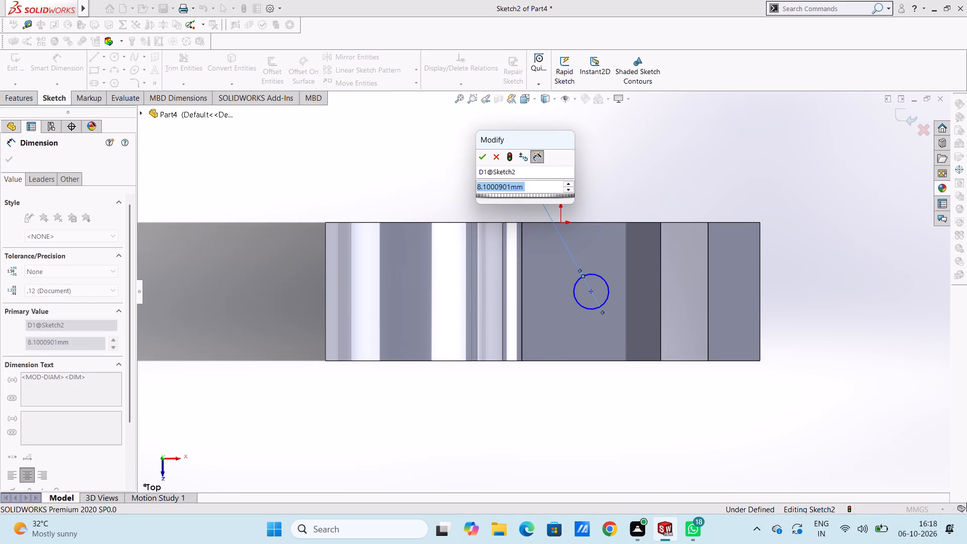
pyautogui.write('12')
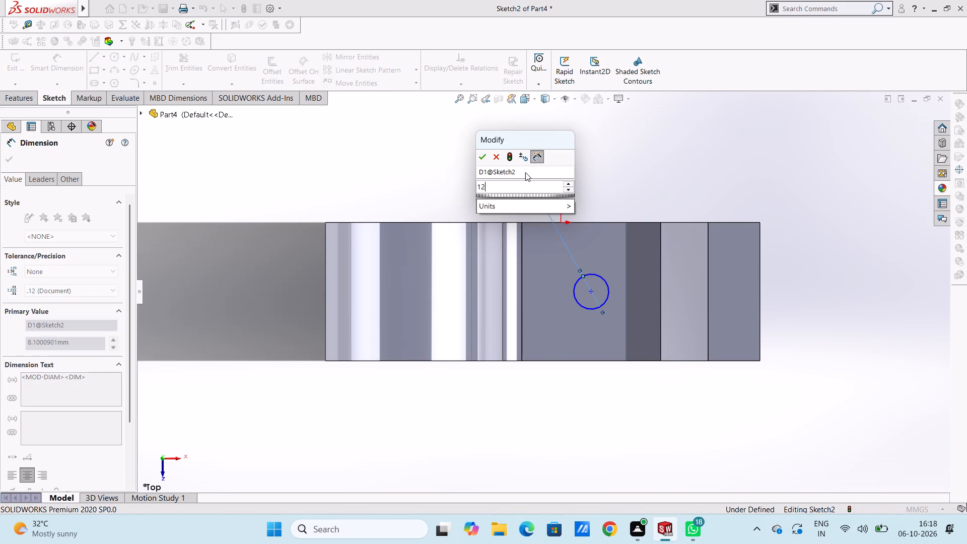
pyautogui.press('Return')
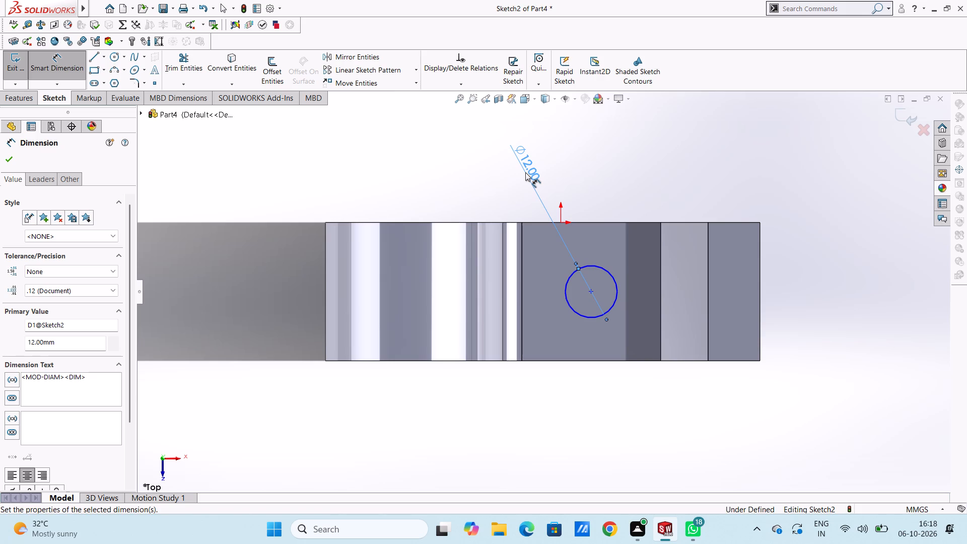
pyautogui.scroll(3, 534, 169)
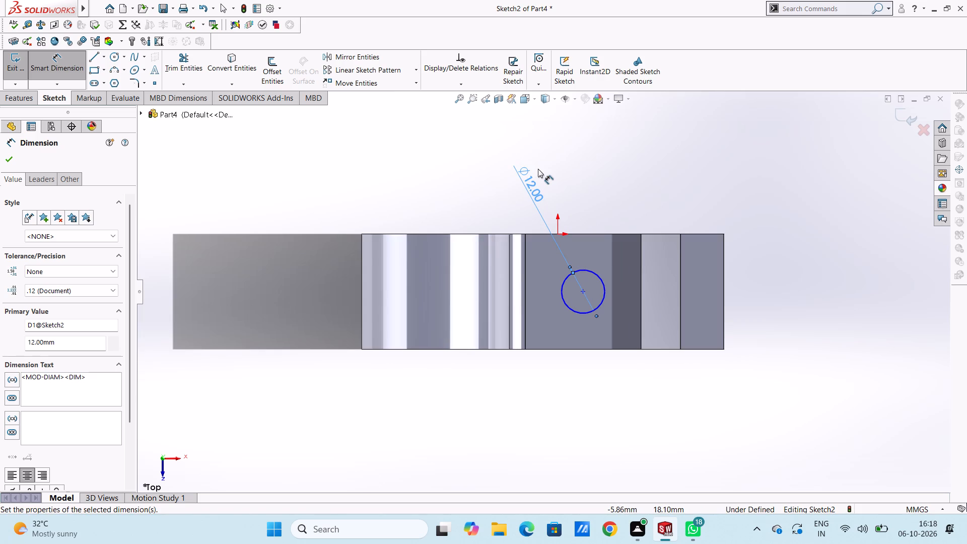
pyautogui.click(594, 169)
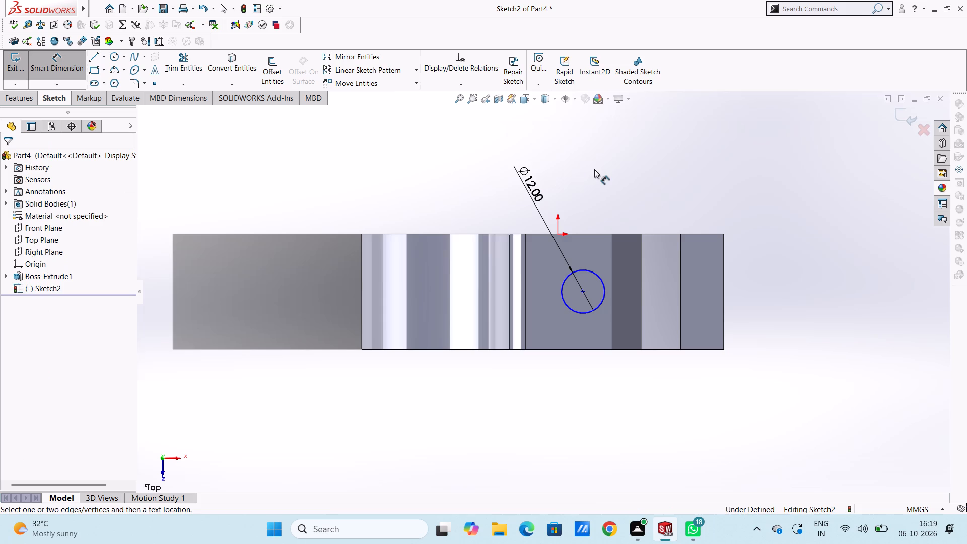
# Dimension the circle's centre 16 mm from the edge at the foot of the slanted face.
pyautogui.scroll(-4, 591, 344)
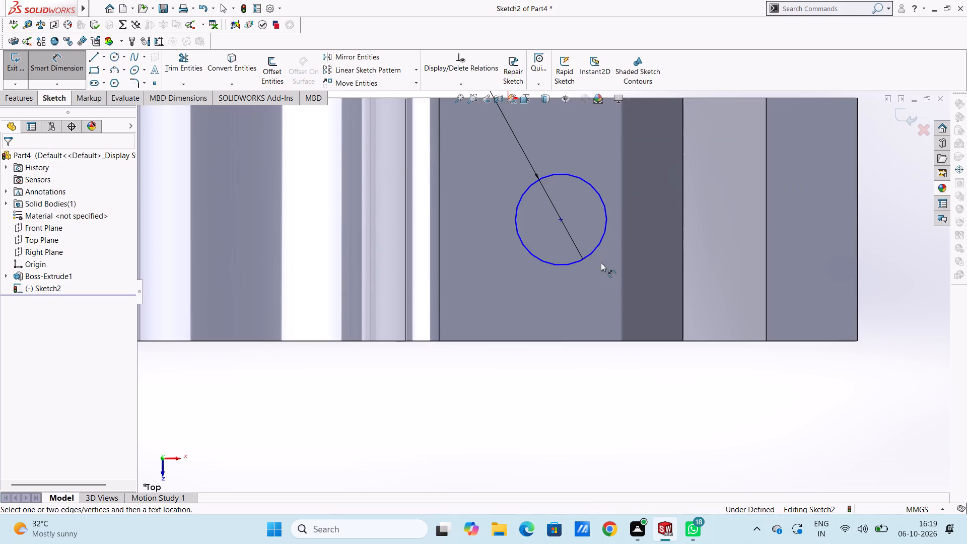
pyautogui.click(560, 217)
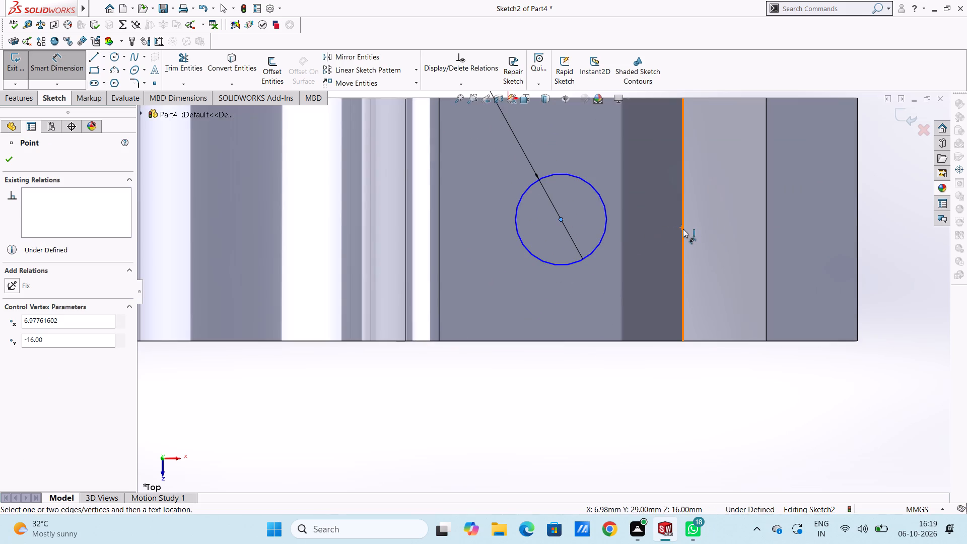
pyautogui.click(683, 229)
pyautogui.scroll(5, 670, 263)
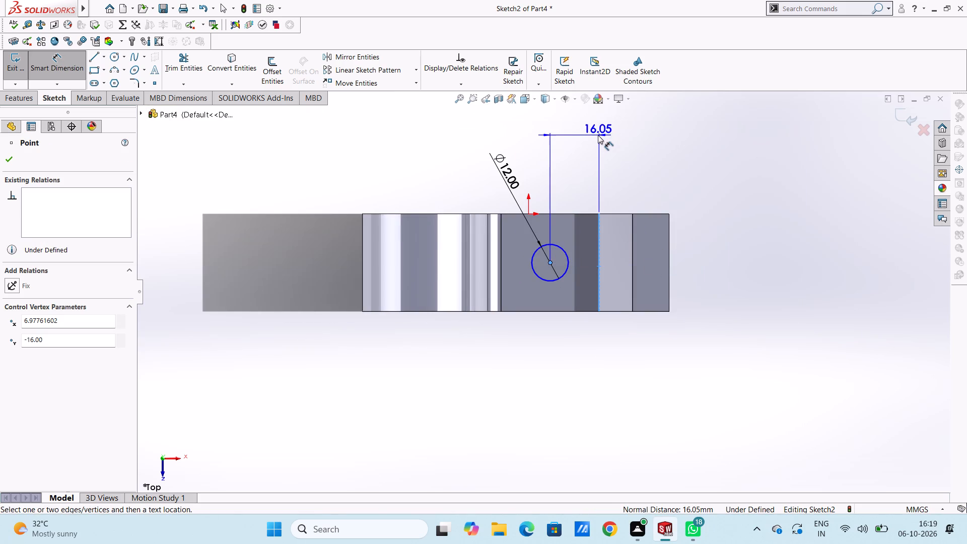
pyautogui.click(598, 134)
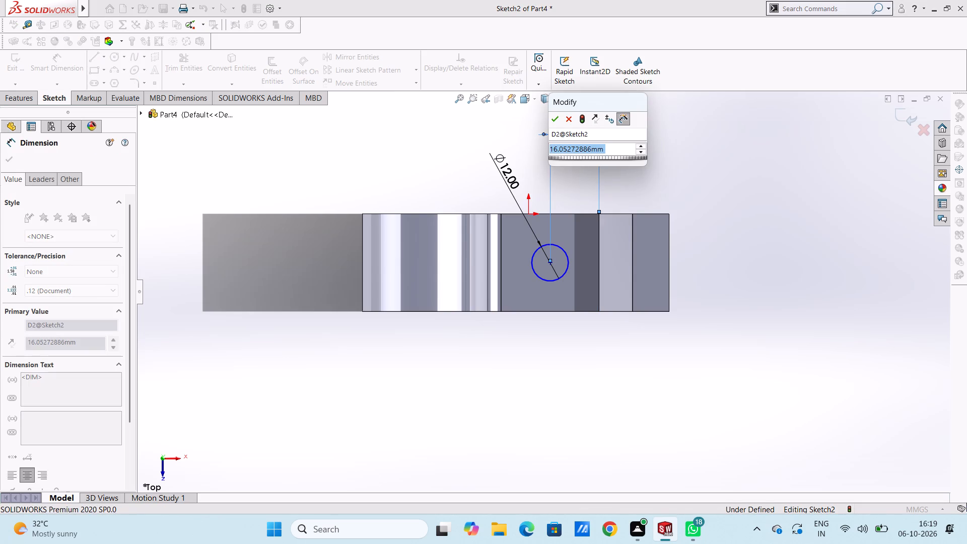
pyautogui.write('16')
pyautogui.press('Return')
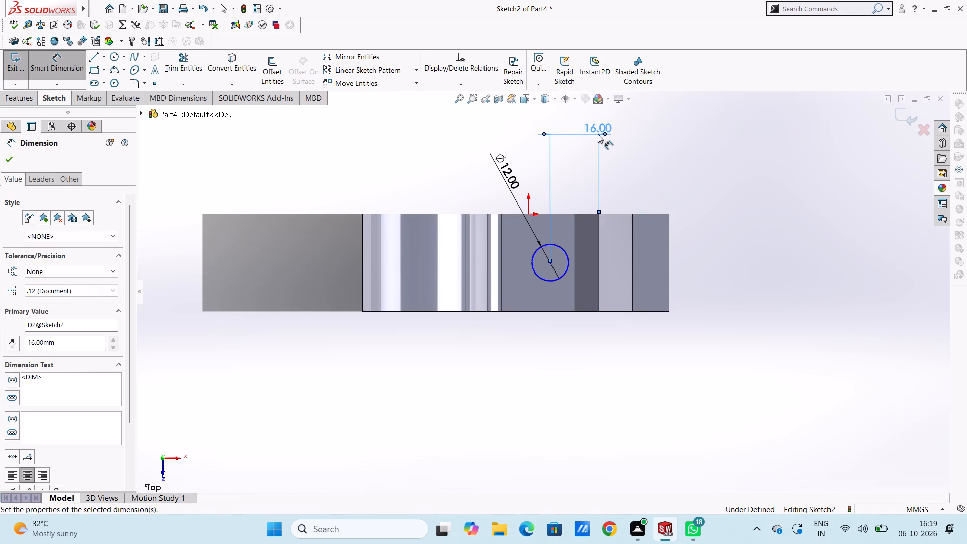
pyautogui.click(584, 155)
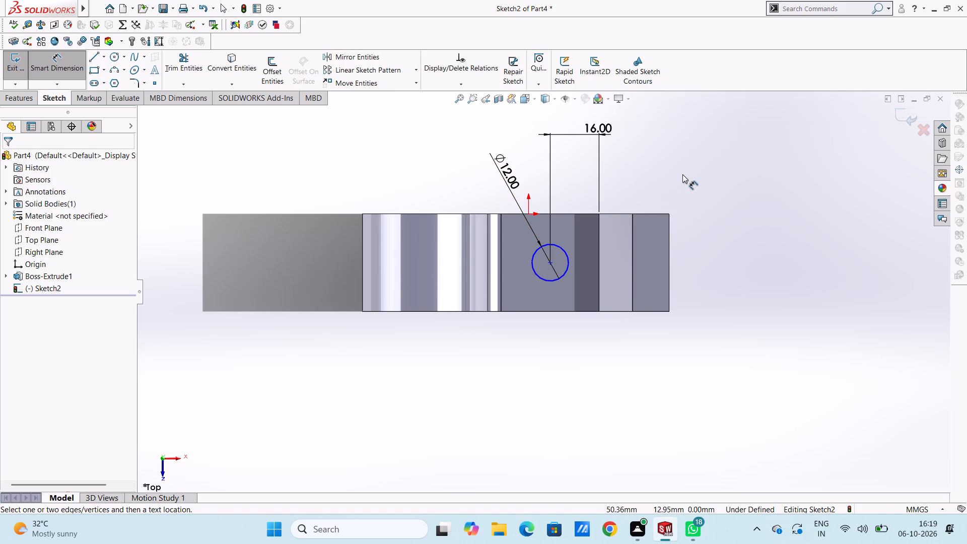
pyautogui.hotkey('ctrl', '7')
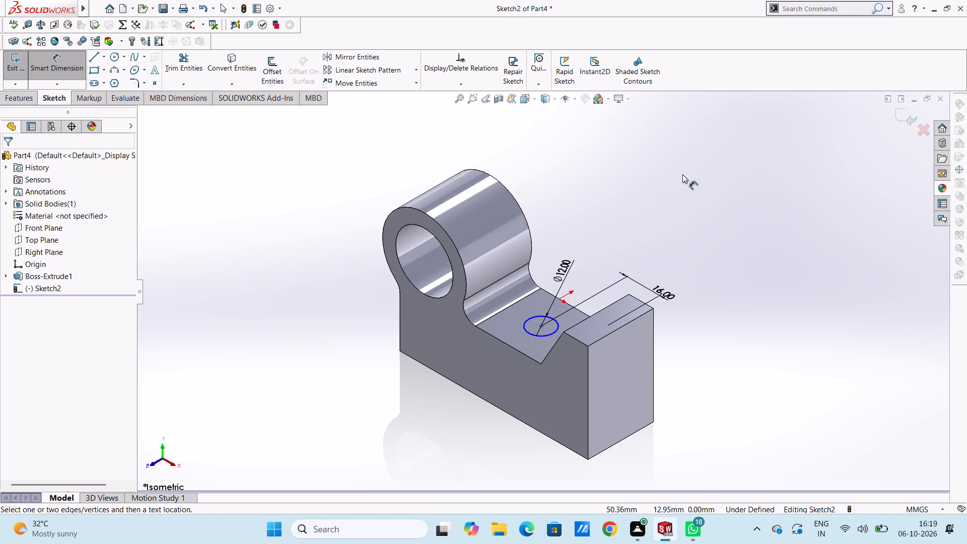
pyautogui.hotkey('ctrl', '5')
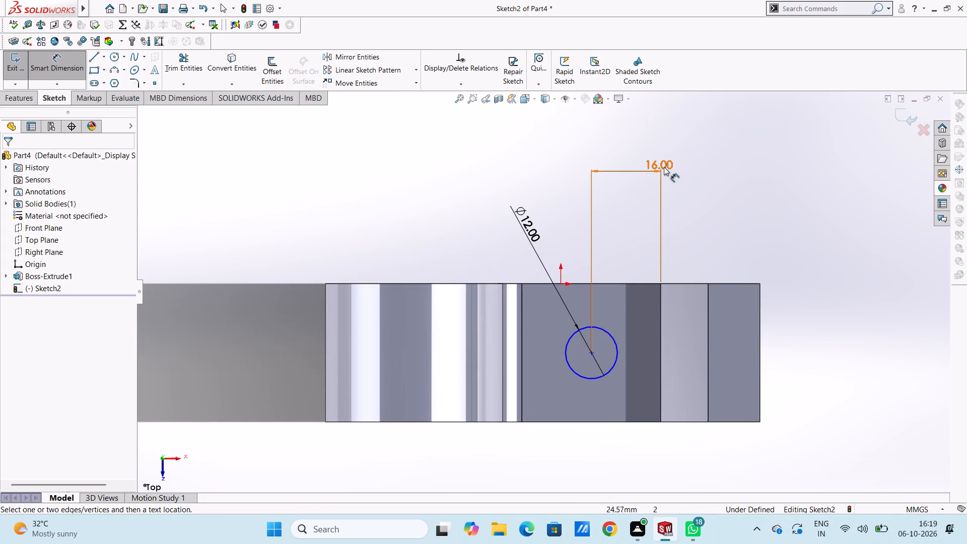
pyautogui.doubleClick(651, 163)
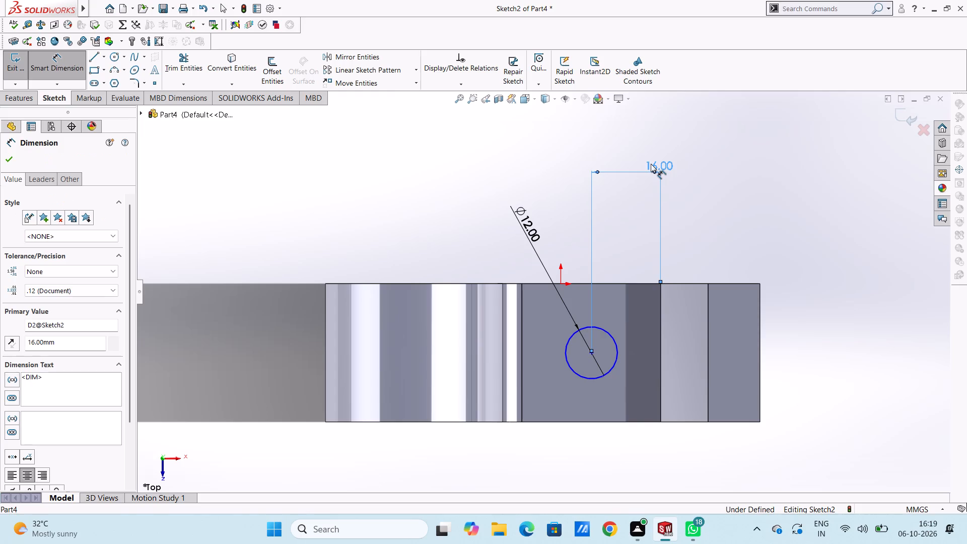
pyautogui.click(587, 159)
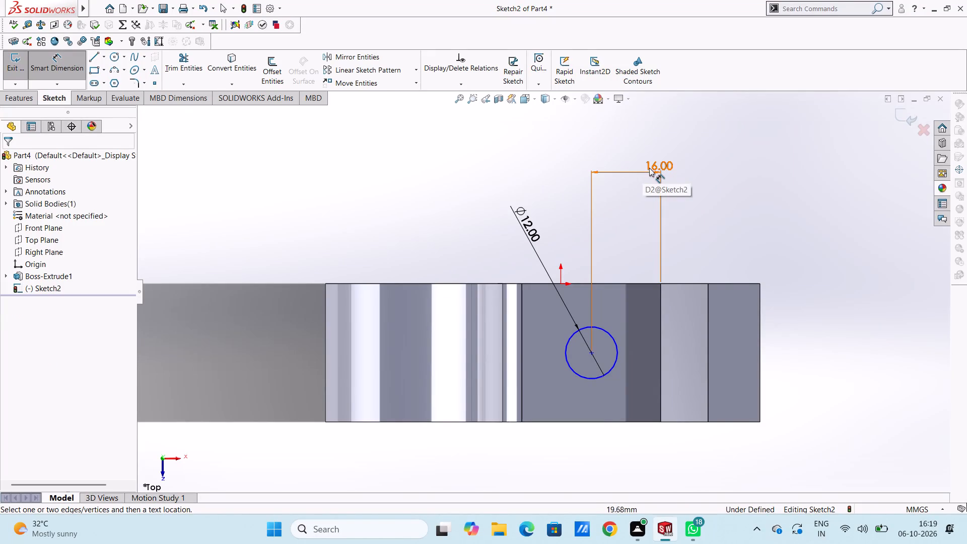
# Set the distance between the circle's centre and the edge at the foot of the slanted face to 18 mm.
pyautogui.doubleClick(649, 167)
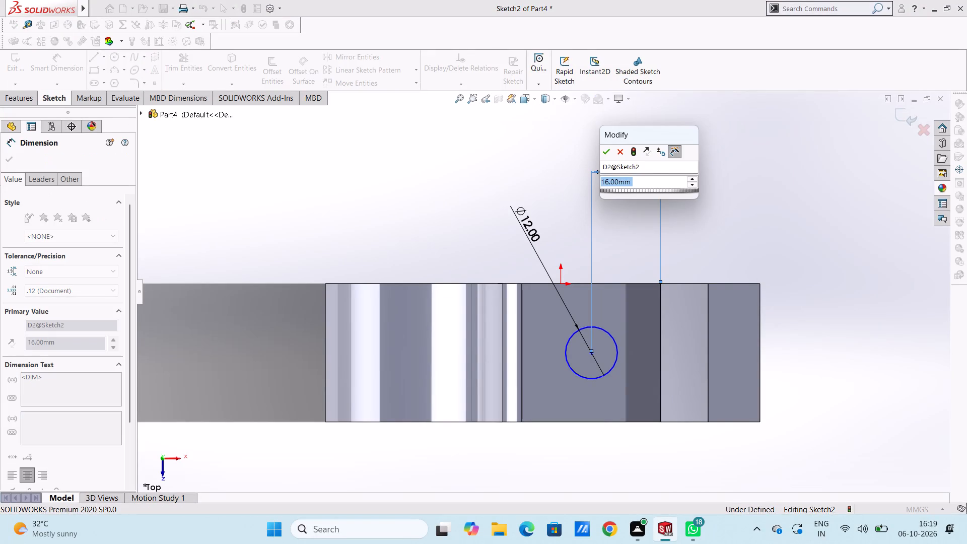
pyautogui.write('18')
pyautogui.press('Return')
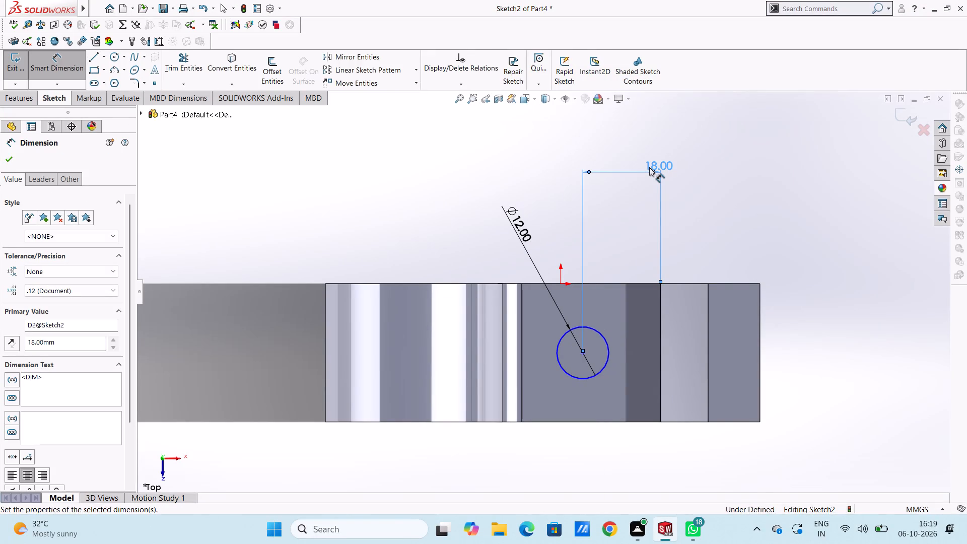
pyautogui.click(630, 209)
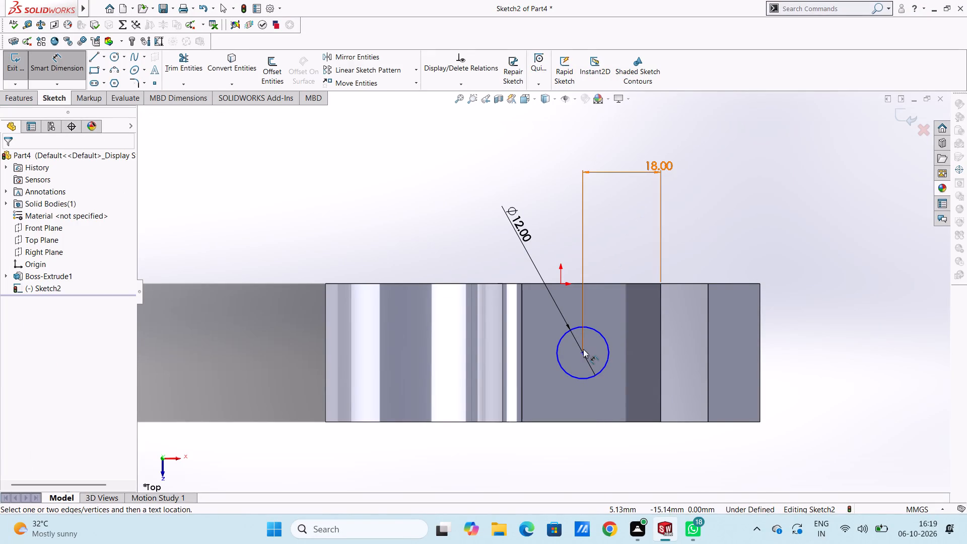
# Dimension the circle's centre 16 mm from the face's edge that runs through the origin.
pyautogui.click(583, 351)
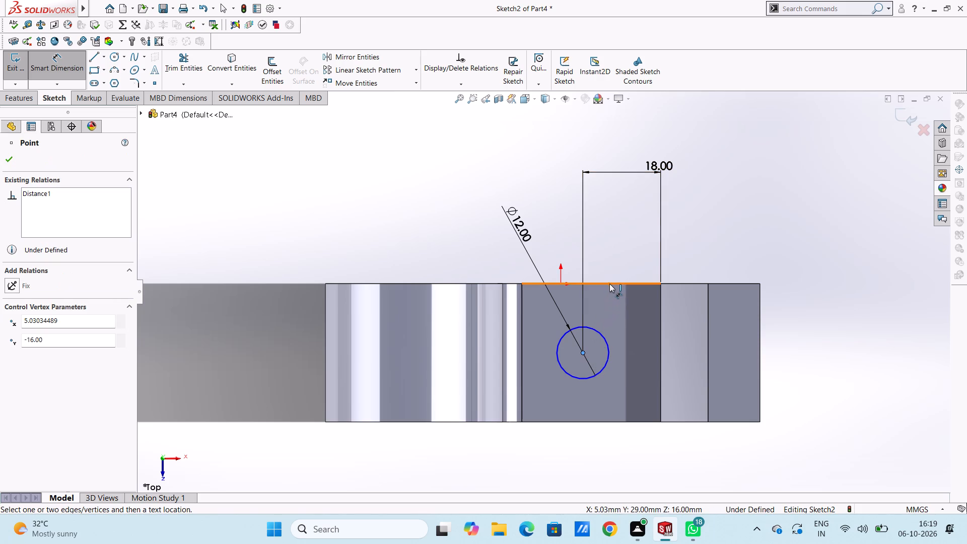
pyautogui.click(609, 283)
pyautogui.click(265, 310)
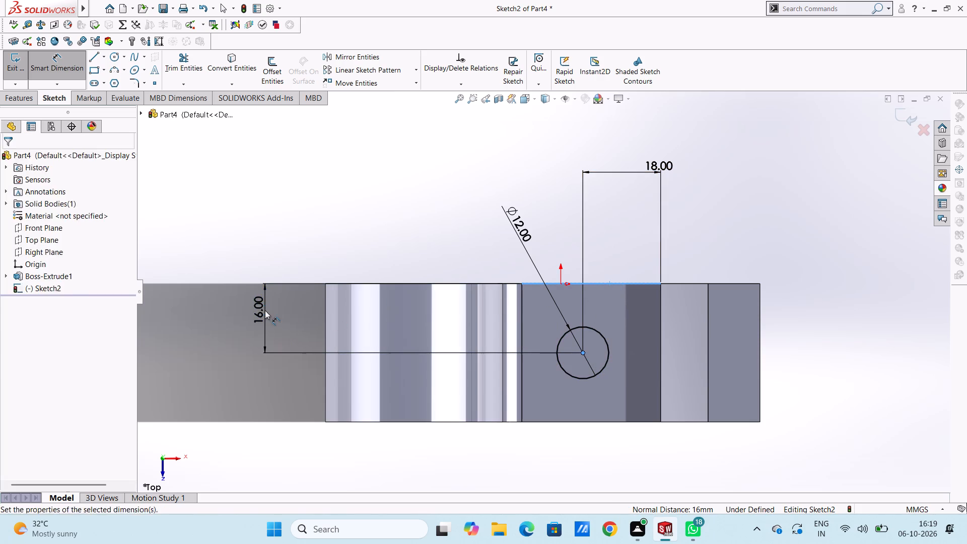
pyautogui.click(222, 295)
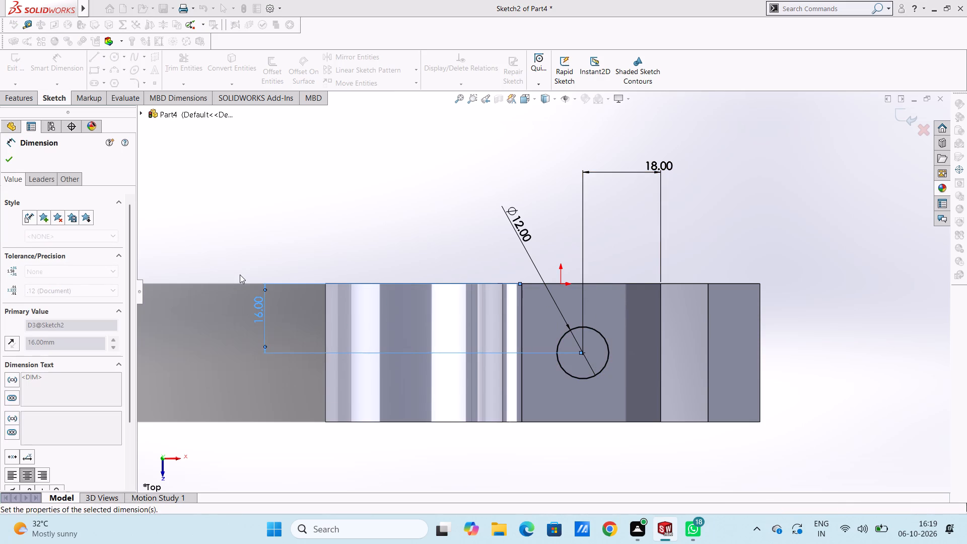
pyautogui.click(241, 272)
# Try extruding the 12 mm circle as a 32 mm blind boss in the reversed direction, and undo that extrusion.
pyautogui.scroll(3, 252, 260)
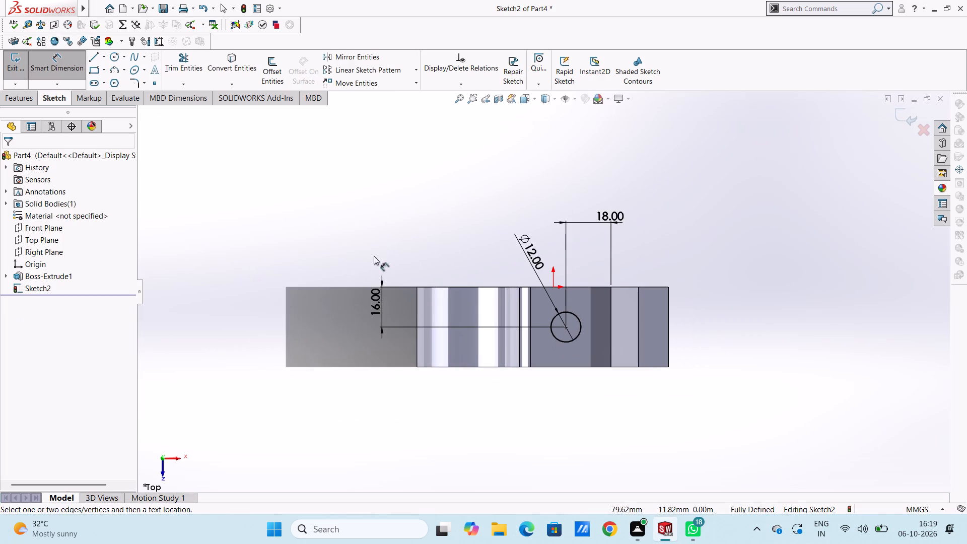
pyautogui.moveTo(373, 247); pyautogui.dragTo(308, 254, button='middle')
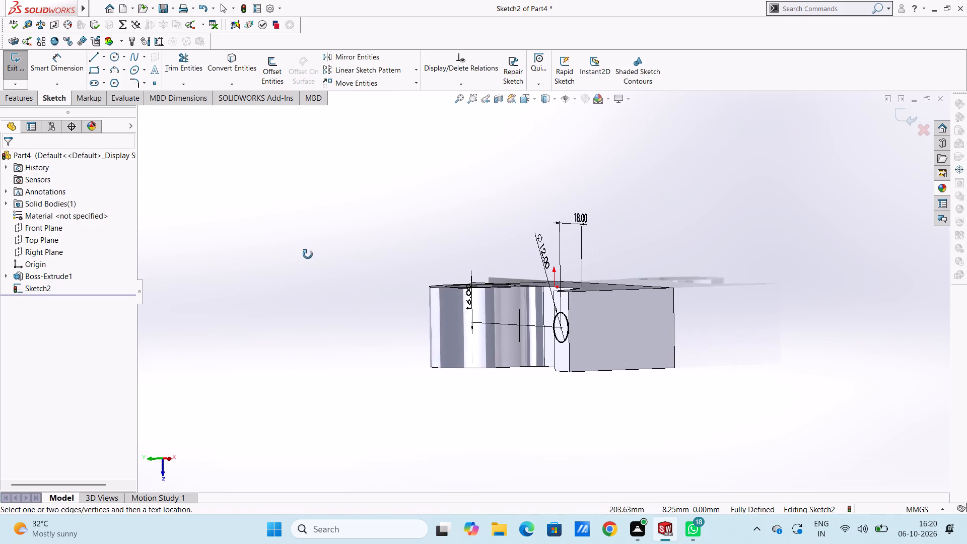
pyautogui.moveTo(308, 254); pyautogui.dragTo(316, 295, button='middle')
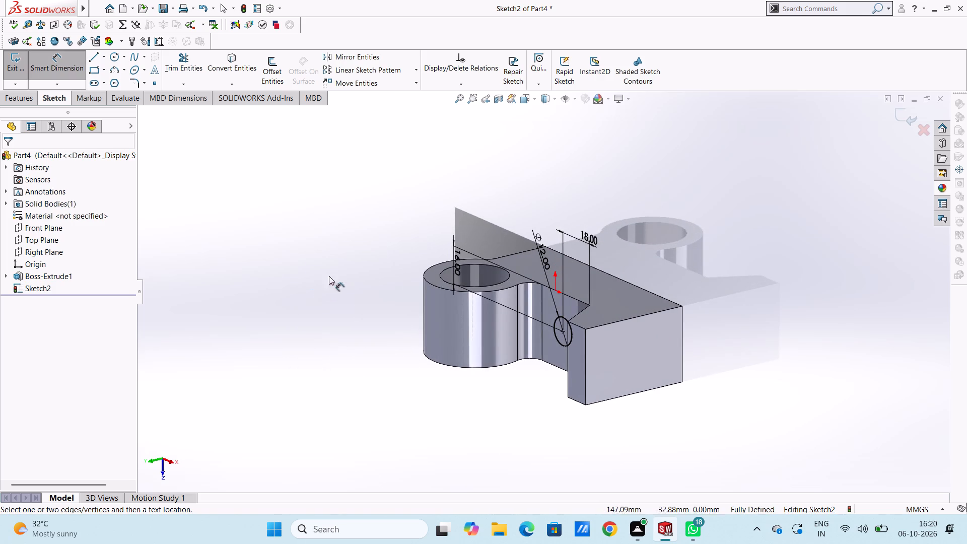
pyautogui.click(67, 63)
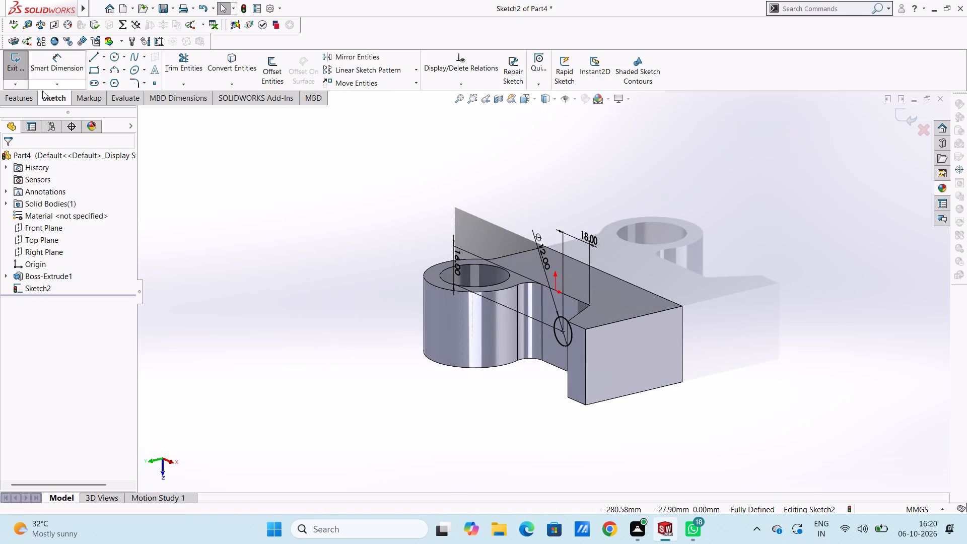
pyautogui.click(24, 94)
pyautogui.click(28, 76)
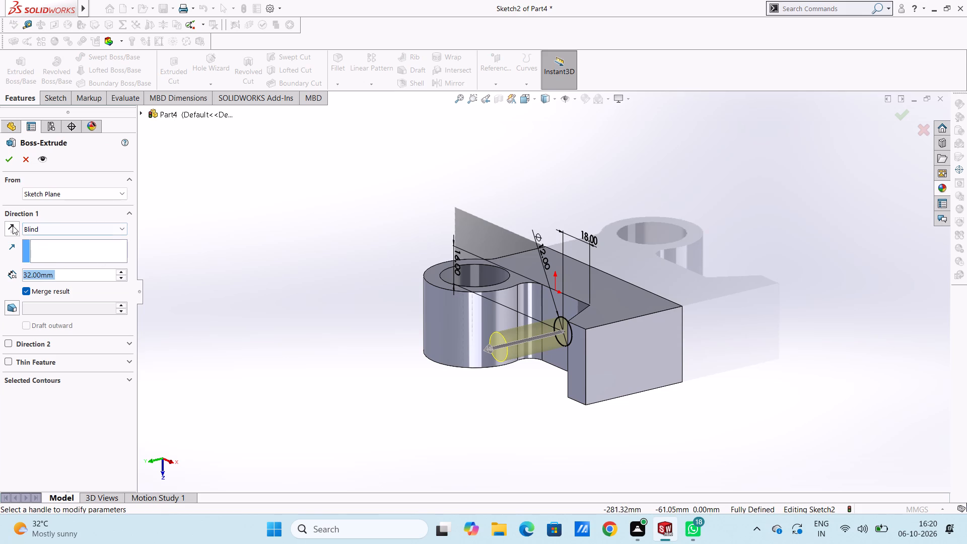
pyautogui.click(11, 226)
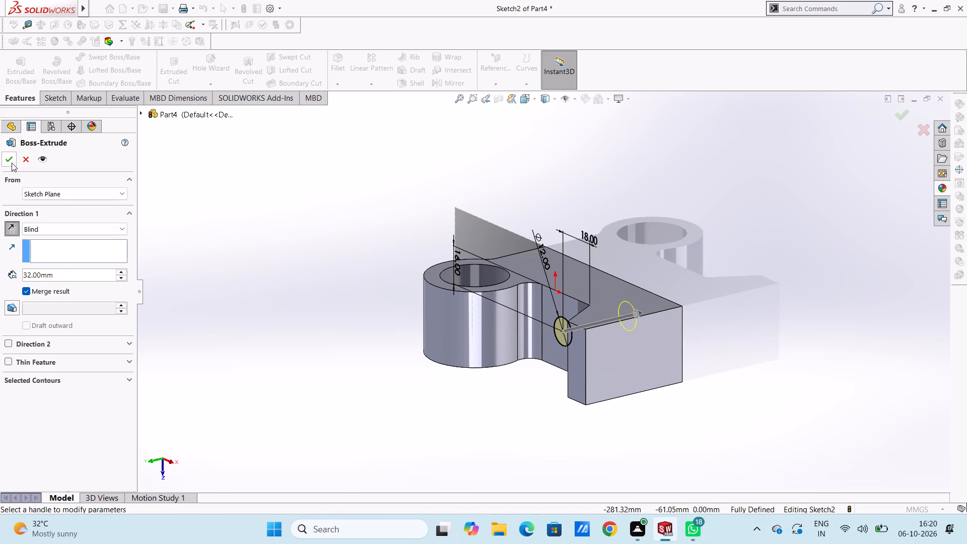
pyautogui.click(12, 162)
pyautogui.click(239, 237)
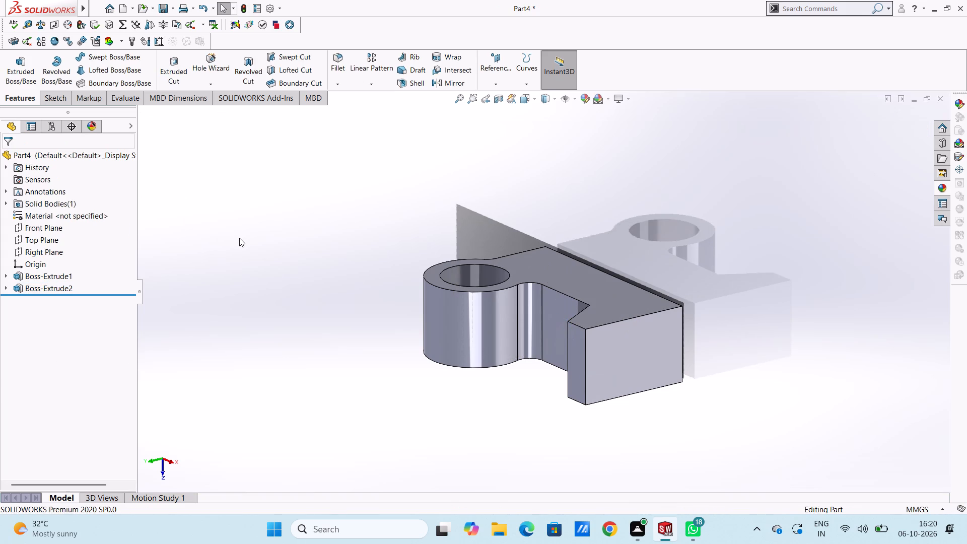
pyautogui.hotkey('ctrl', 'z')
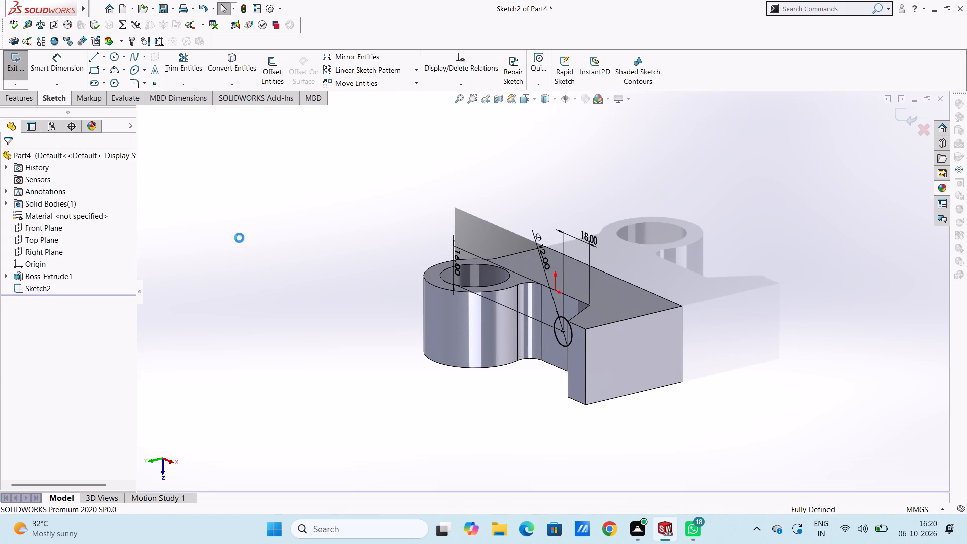
# Cut the 12 mm circle into the body with a blind Extruded Cut 32 mm deep.
pyautogui.click(12, 97)
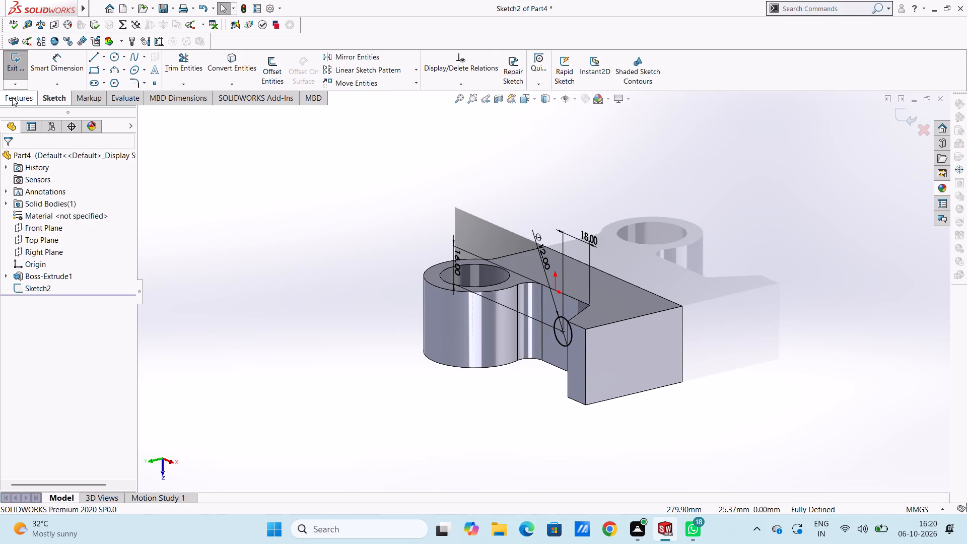
pyautogui.click(176, 71)
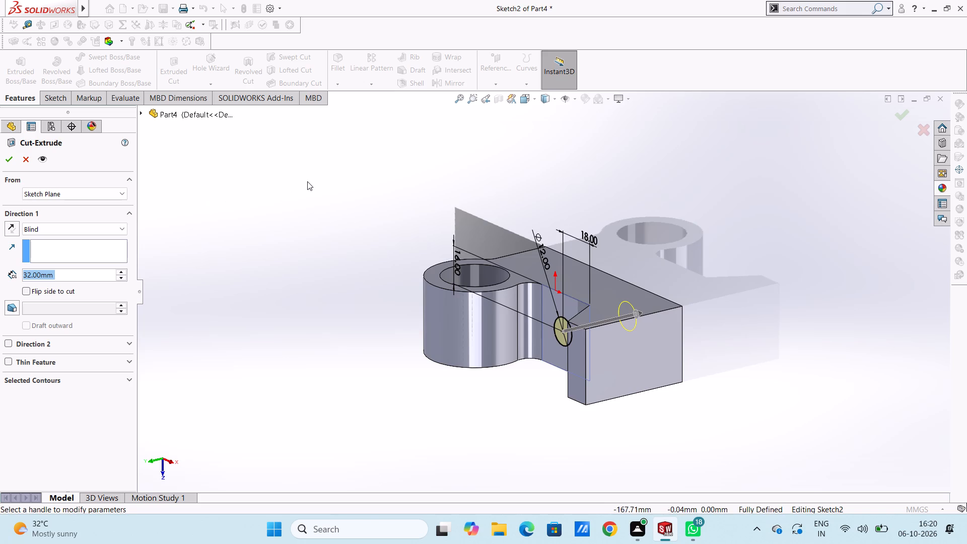
pyautogui.moveTo(306, 183); pyautogui.dragTo(282, 257, button='middle')
pyautogui.click(11, 161)
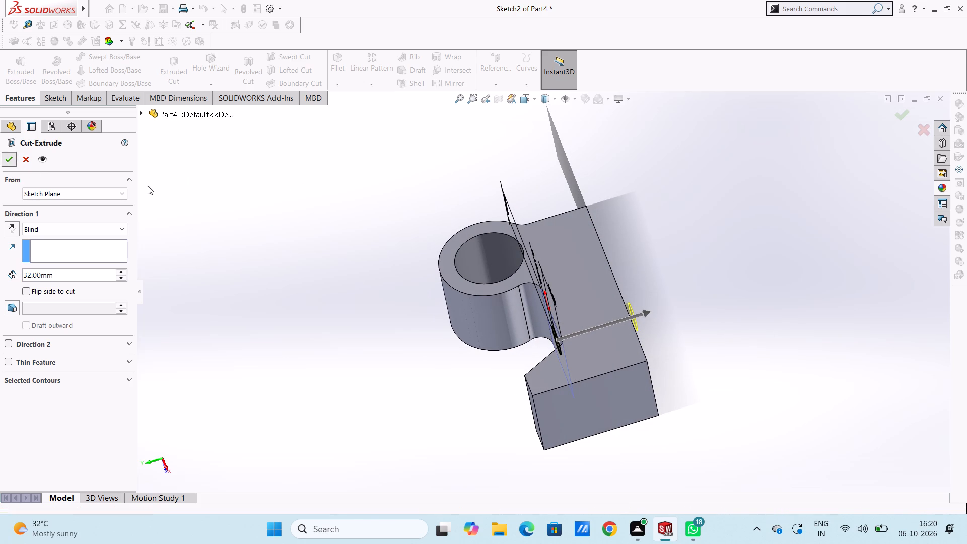
pyautogui.click(268, 214)
# Examine the part and its new 12 mm hole from several angles.
pyautogui.moveTo(269, 271); pyautogui.dragTo(345, 240, button='middle')
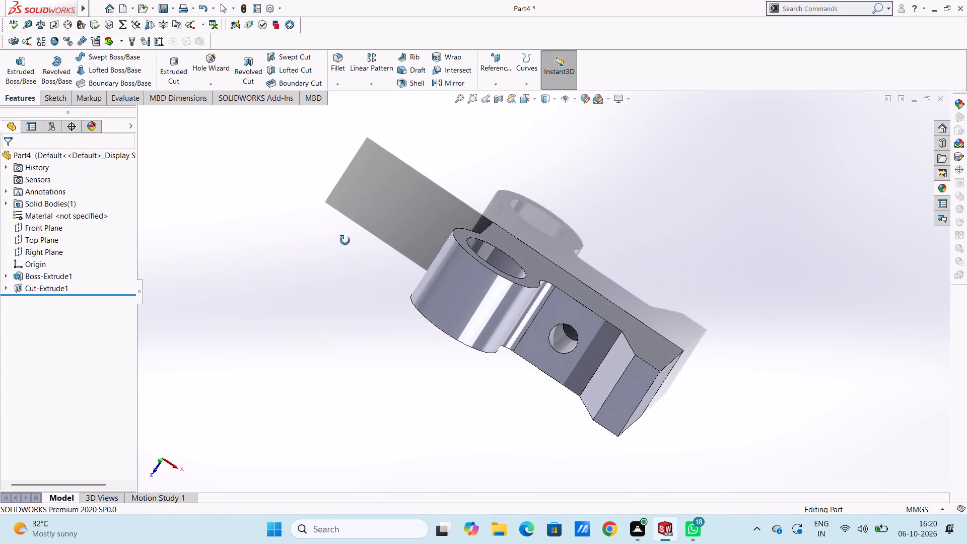
pyautogui.moveTo(345, 240); pyautogui.dragTo(334, 211, button='middle')
pyautogui.scroll(3, 334, 255)
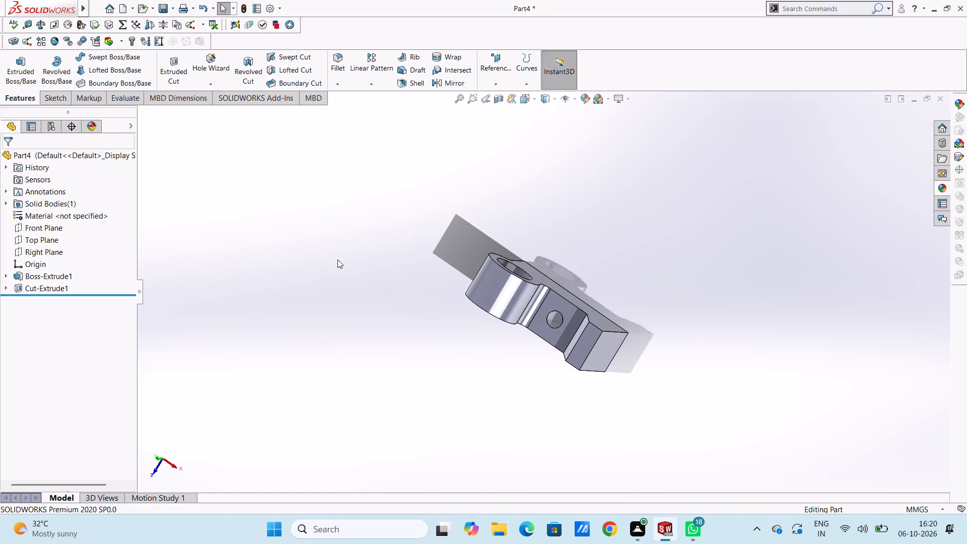
pyautogui.moveTo(315, 264); pyautogui.dragTo(389, 181, button='middle')
pyautogui.scroll(1, 351, 271)
pyautogui.moveTo(351, 270); pyautogui.dragTo(351, 265, button='middle')
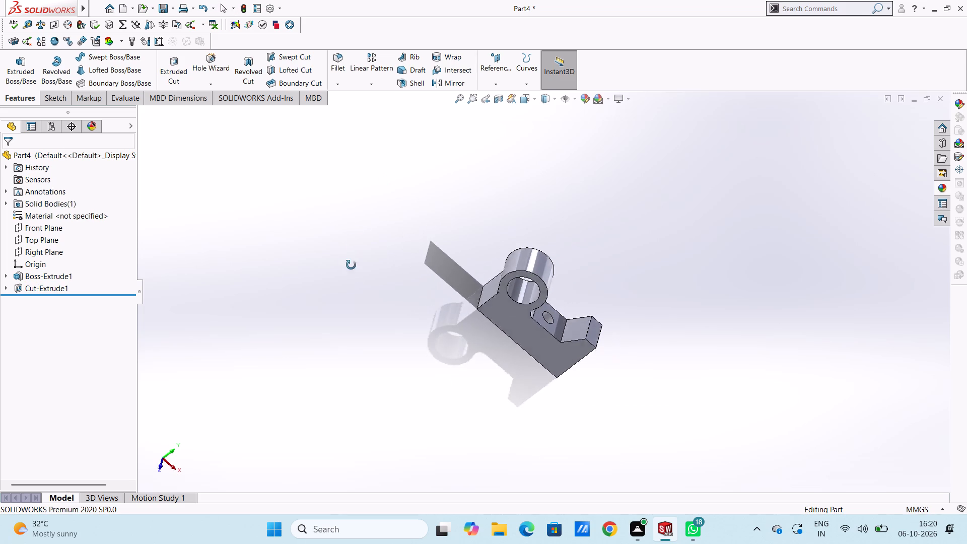
pyautogui.moveTo(351, 265); pyautogui.dragTo(359, 211, button='middle')
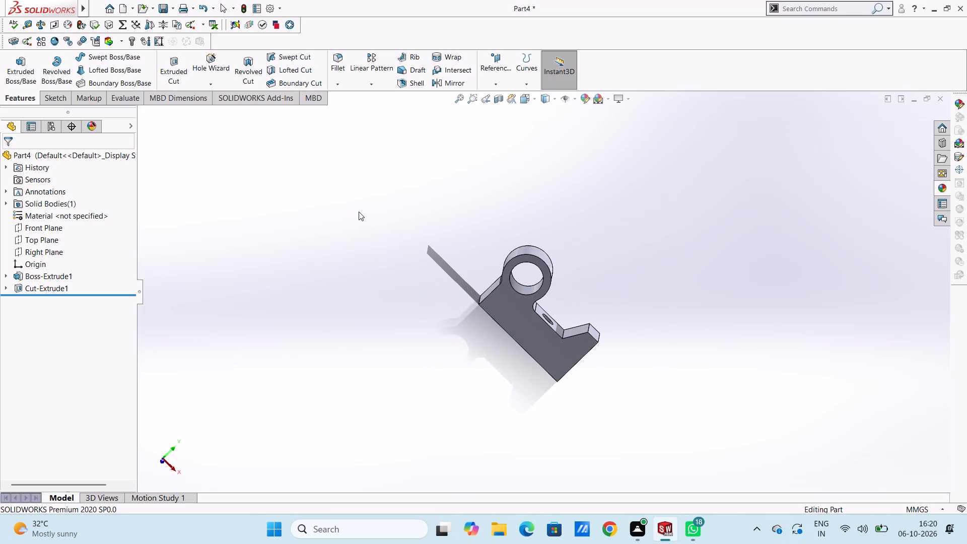
# On the flat upper face around the hole, start a sketch and draw a concentric circle about 21 mm in diameter.
pyautogui.hotkey('ctrl', '5')
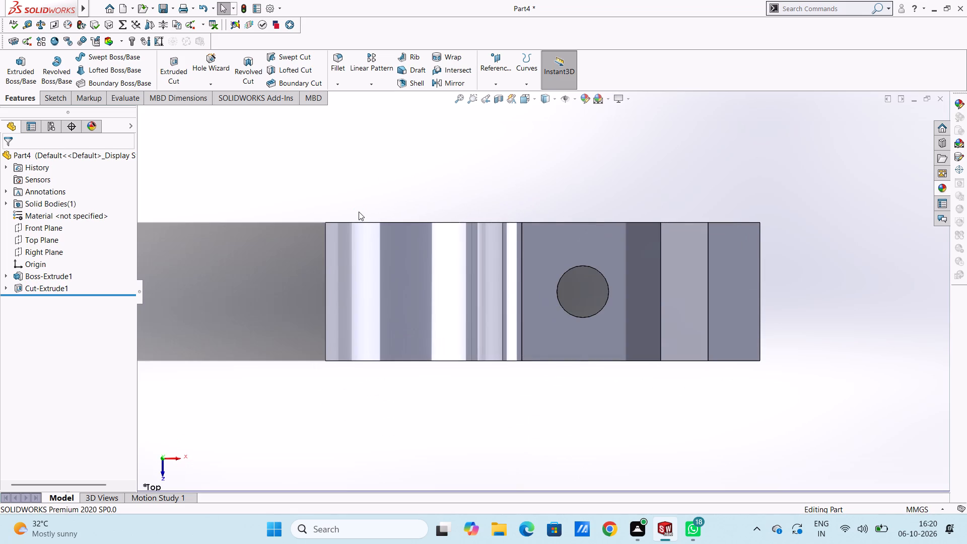
pyautogui.click(578, 241)
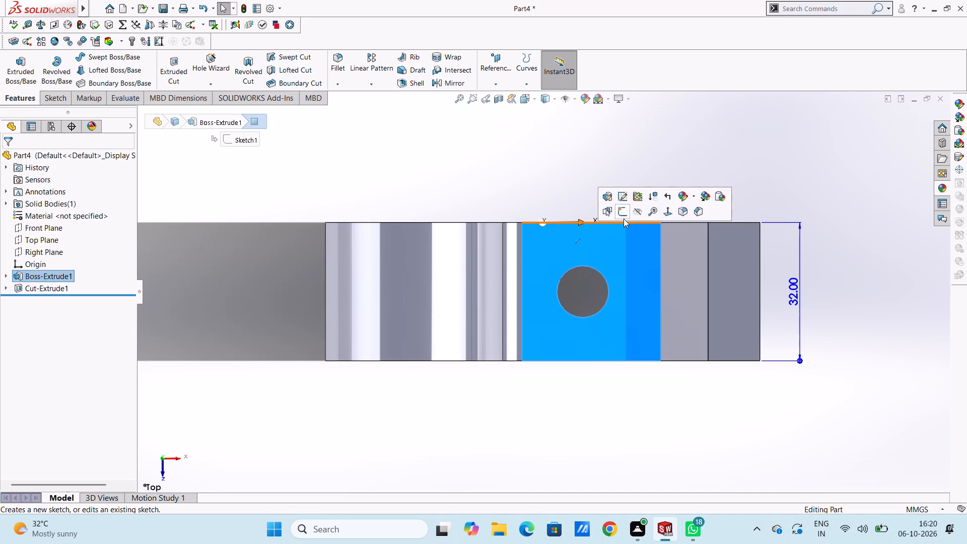
pyautogui.click(624, 218)
pyautogui.click(599, 197)
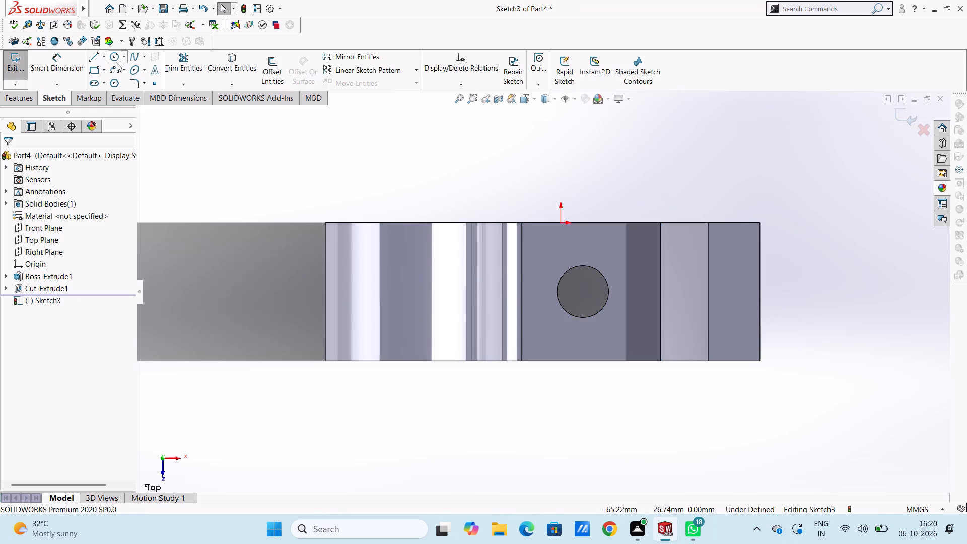
pyautogui.click(115, 59)
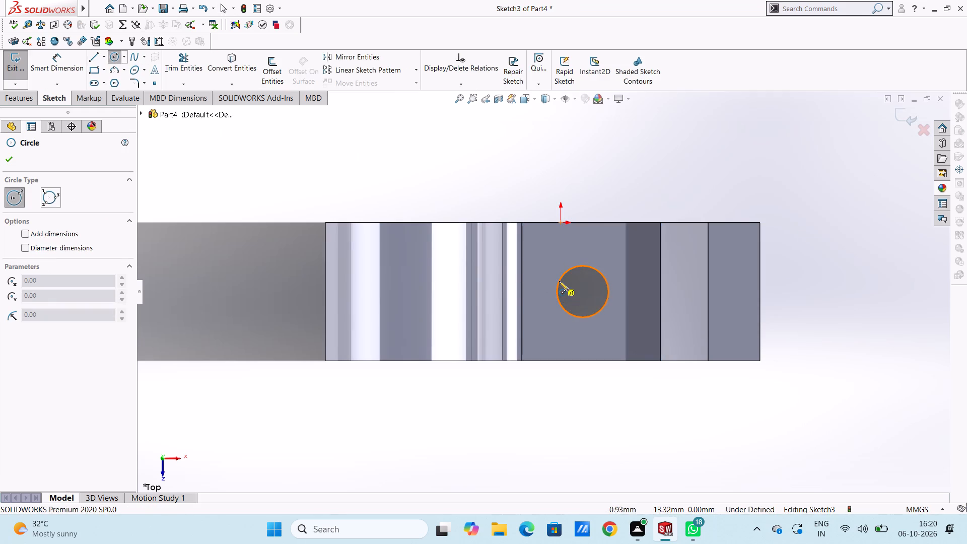
pyautogui.click(583, 291)
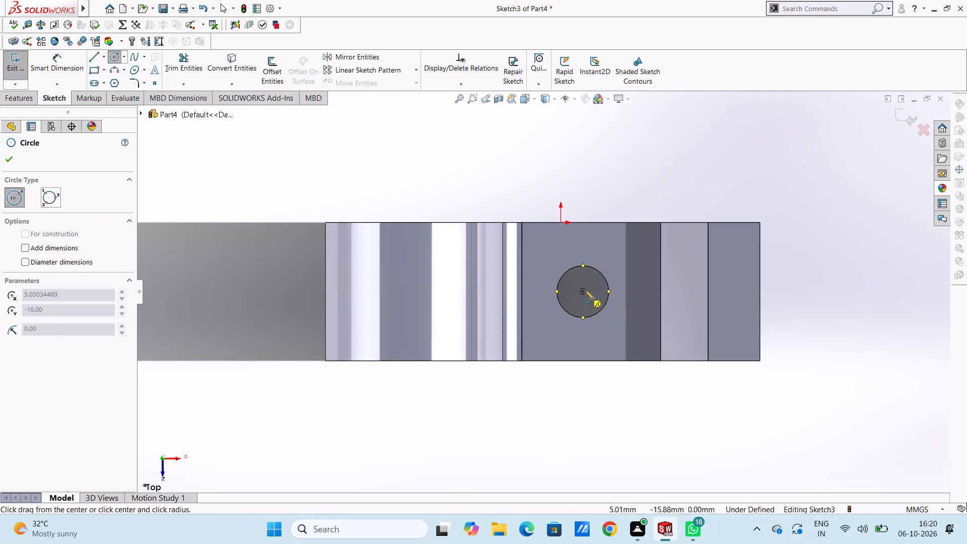
pyautogui.click(610, 256)
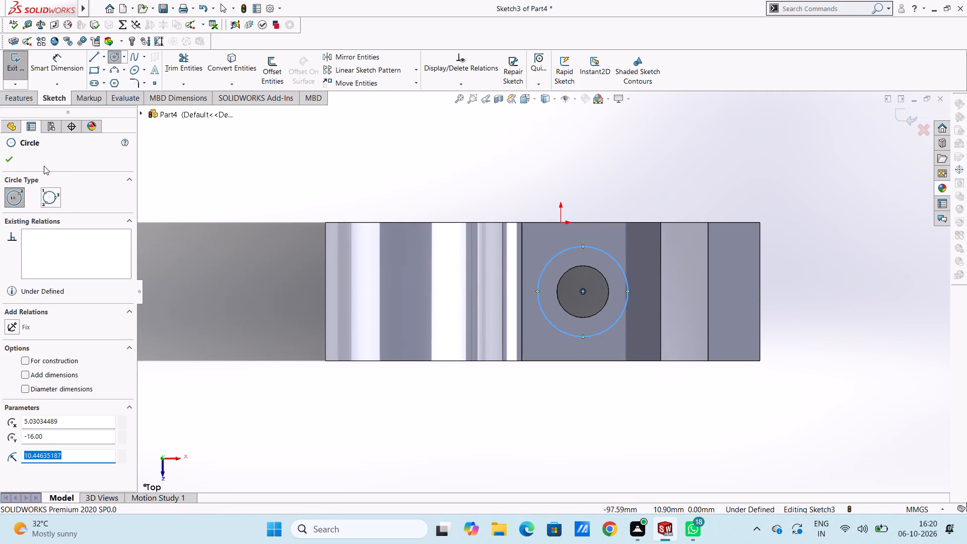
pyautogui.click(10, 165)
# Dimension the new concentric circle's diameter as 25 mm.
pyautogui.click(62, 63)
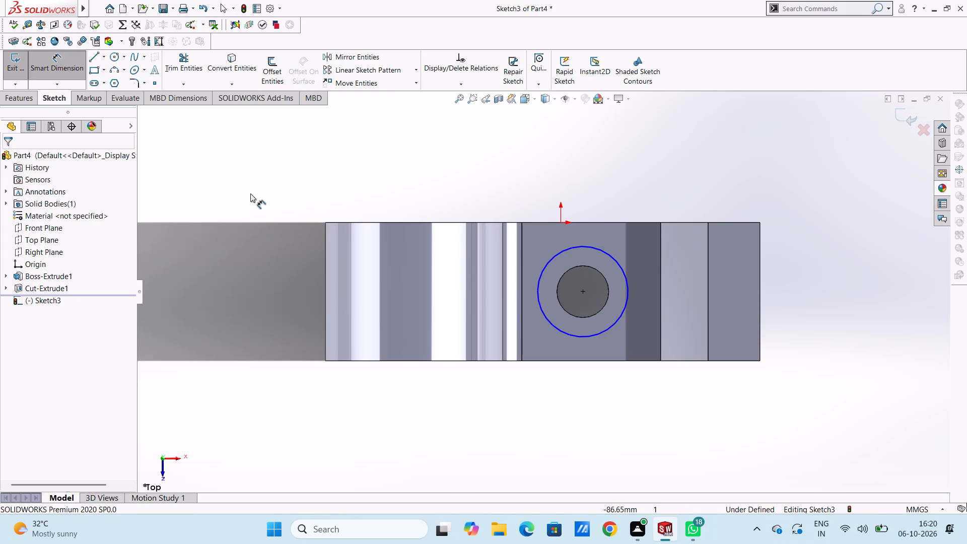
pyautogui.click(558, 253)
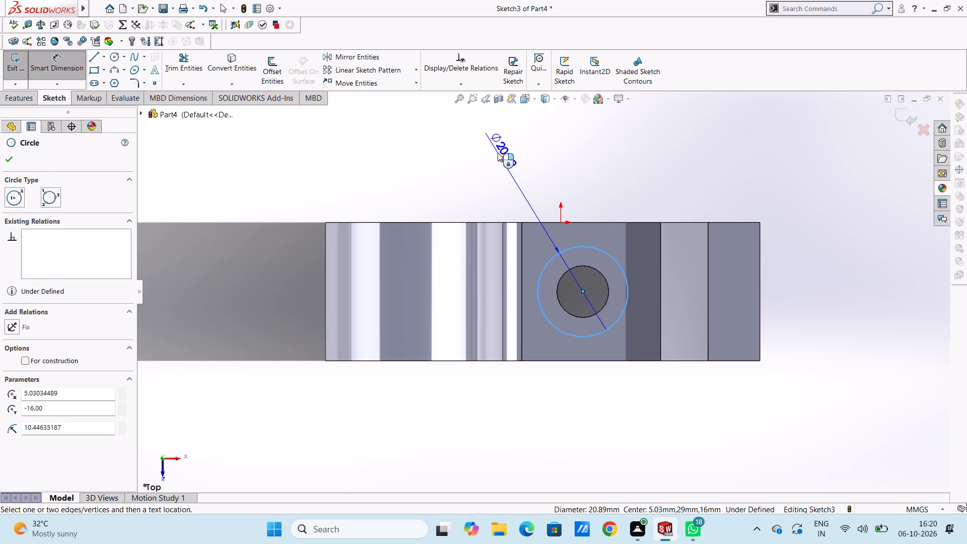
pyautogui.click(498, 153)
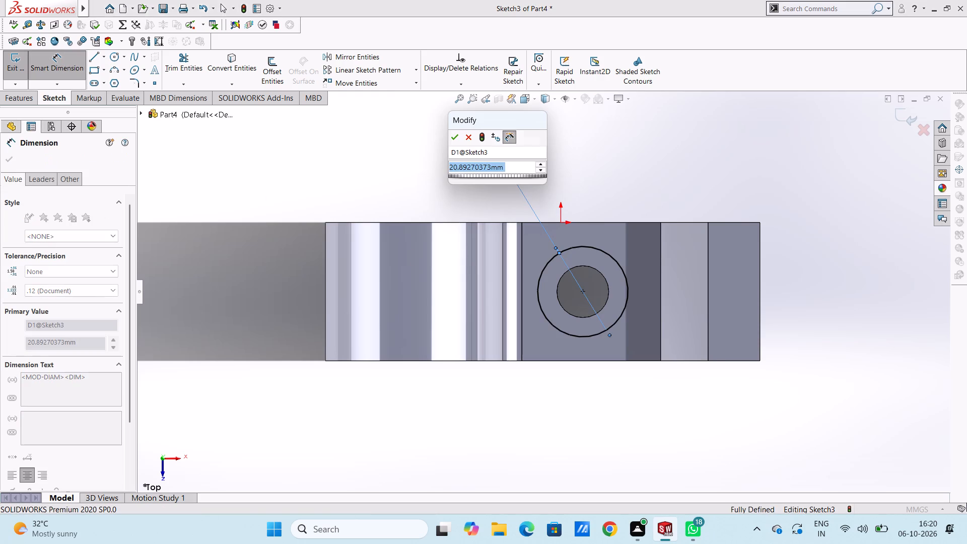
pyautogui.write('25')
pyautogui.press('Return')
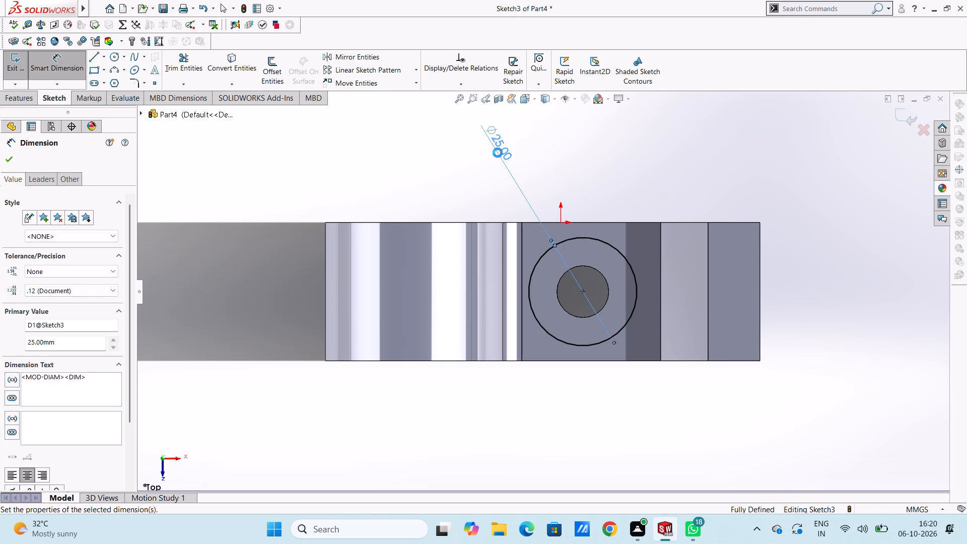
pyautogui.click(386, 163)
# Cut the 25 mm circle into the face around the hole with a blind Extruded Cut 2 mm deep.
pyautogui.scroll(3, 386, 163)
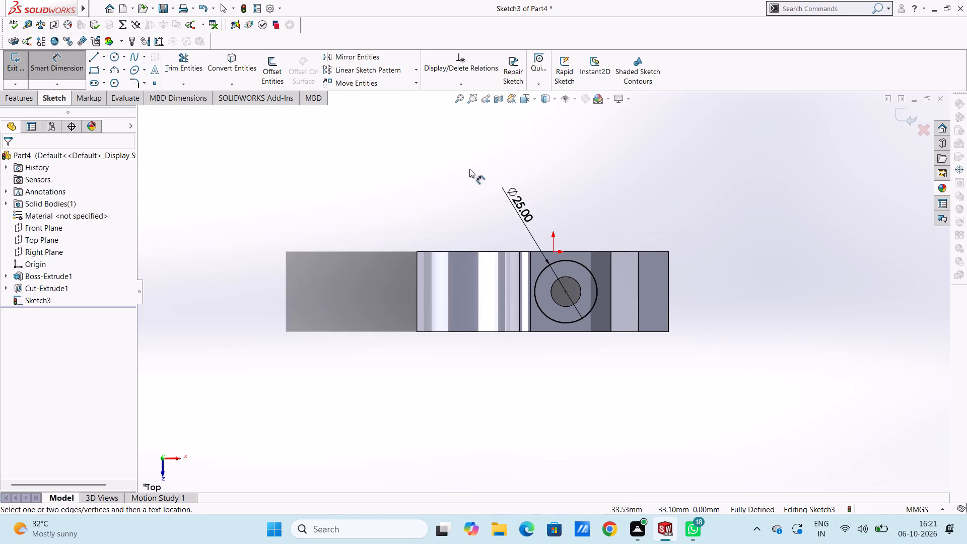
pyautogui.moveTo(600, 155); pyautogui.dragTo(592, 219, button='middle')
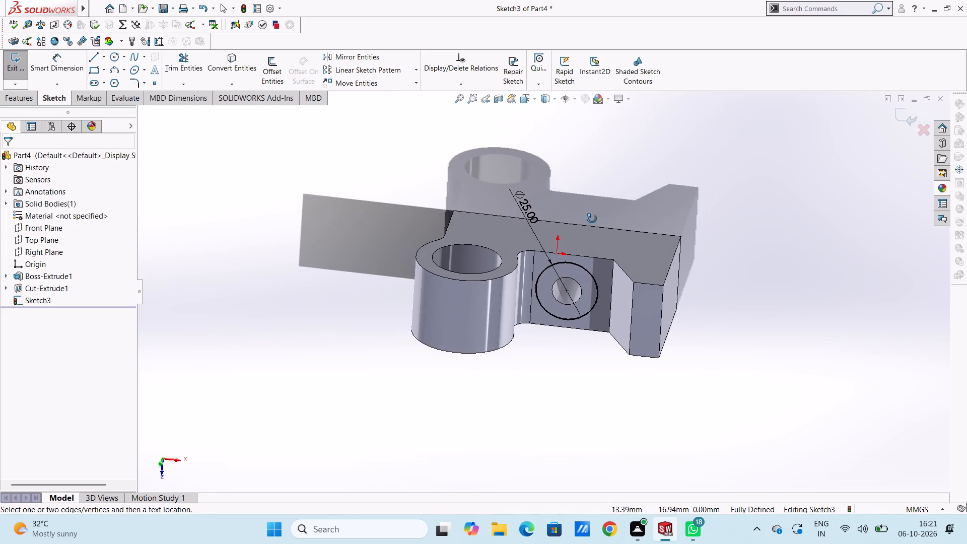
pyautogui.moveTo(592, 219); pyautogui.dragTo(584, 231, button='middle')
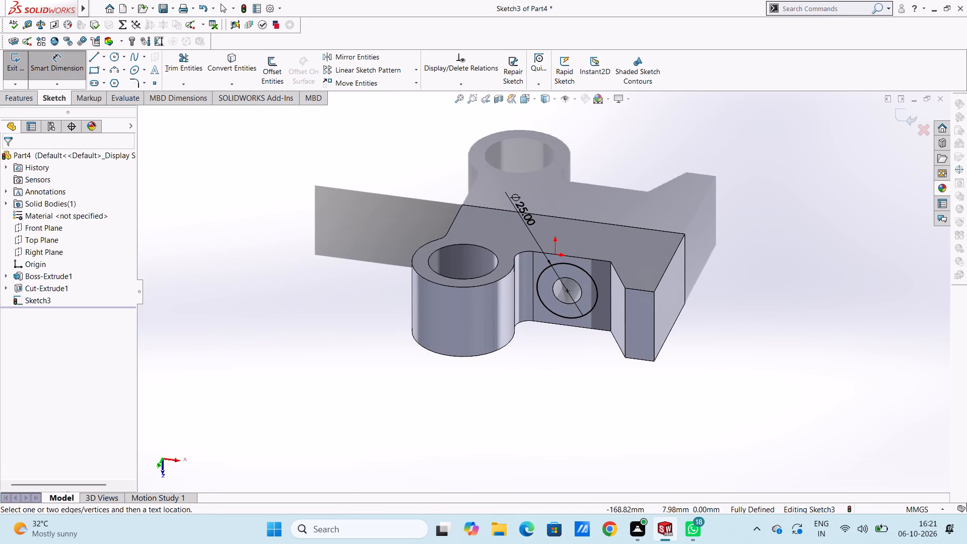
pyautogui.click(35, 98)
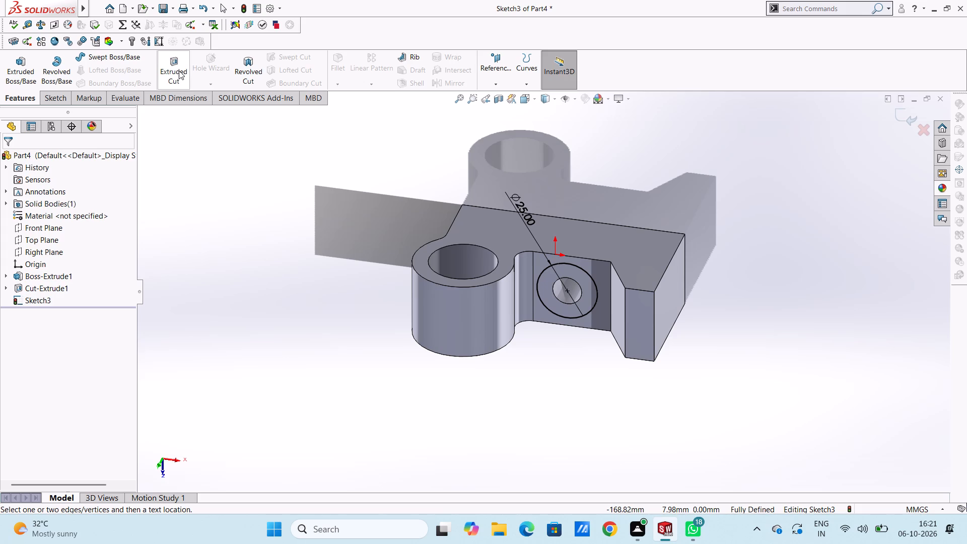
pyautogui.click(179, 70)
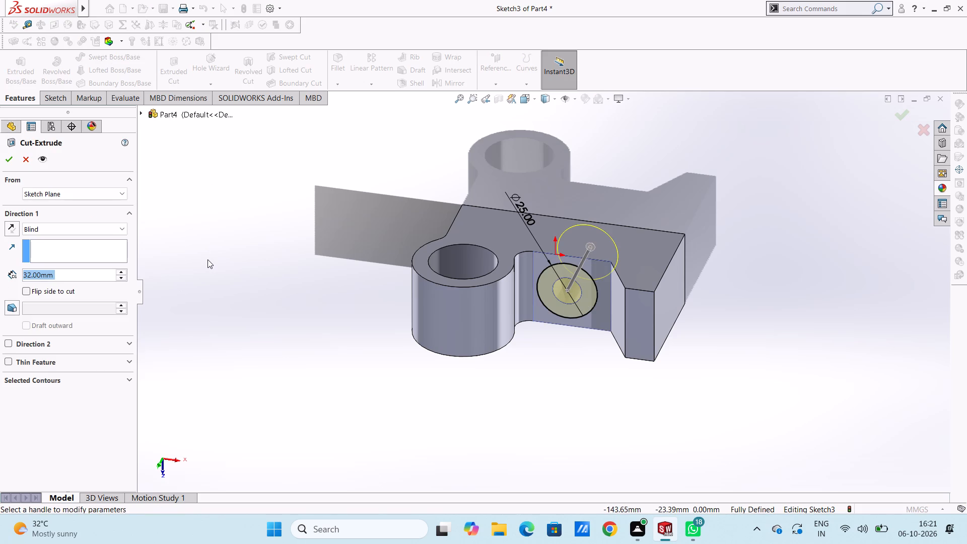
pyautogui.press('2')
pyautogui.press('Return')
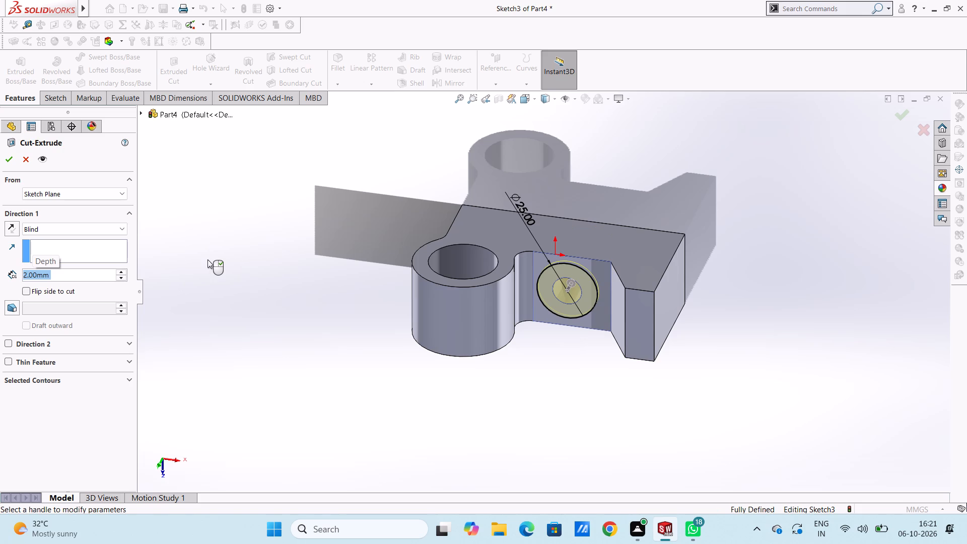
pyautogui.click(14, 159)
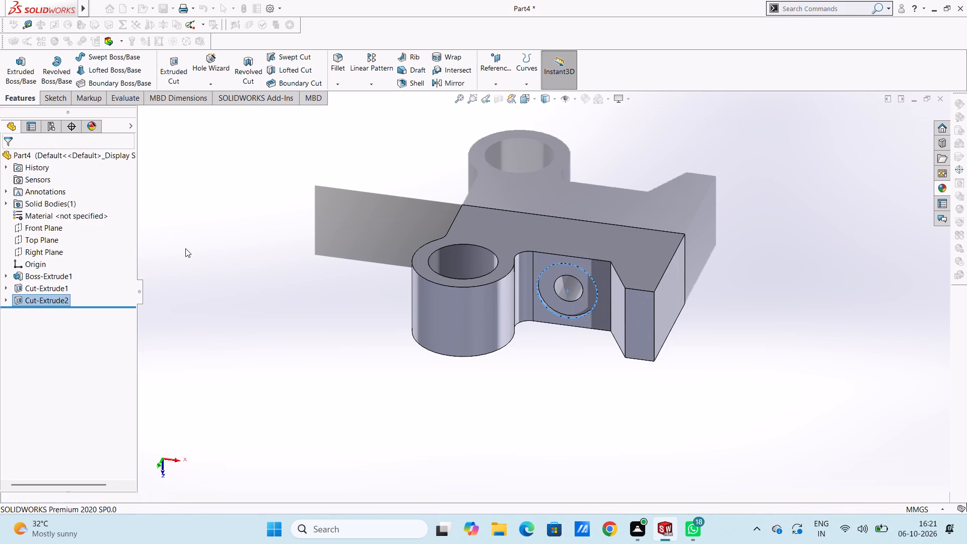
pyautogui.click(185, 248)
# Examine the part and the shallow recess around its 12 mm hole from several angles.
pyautogui.moveTo(192, 291); pyautogui.dragTo(242, 197, button='middle')
pyautogui.scroll(1, 271, 299)
pyautogui.moveTo(271, 299); pyautogui.dragTo(258, 285, button='middle')
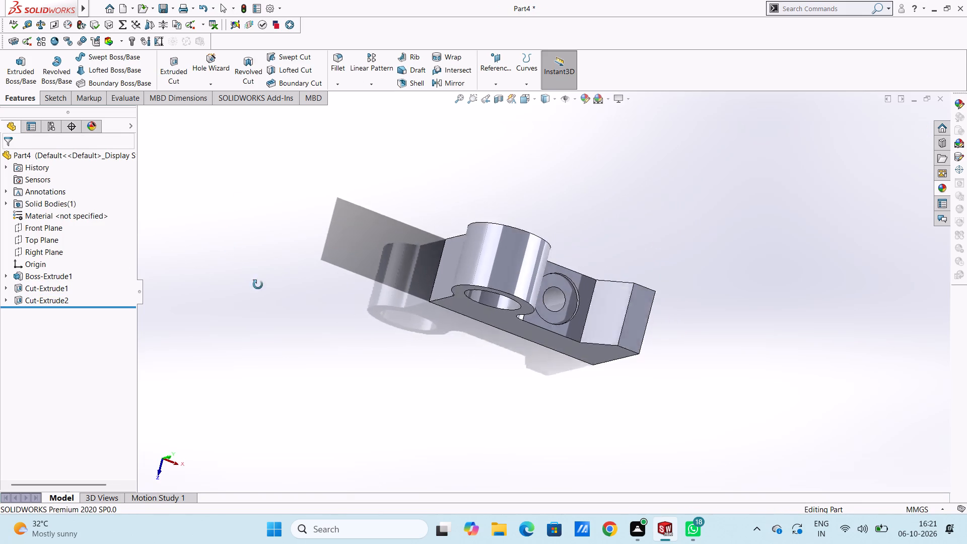
pyautogui.moveTo(258, 285); pyautogui.dragTo(238, 205, button='middle')
pyautogui.scroll(1, 238, 205)
pyautogui.moveTo(278, 280); pyautogui.dragTo(270, 222, button='middle')
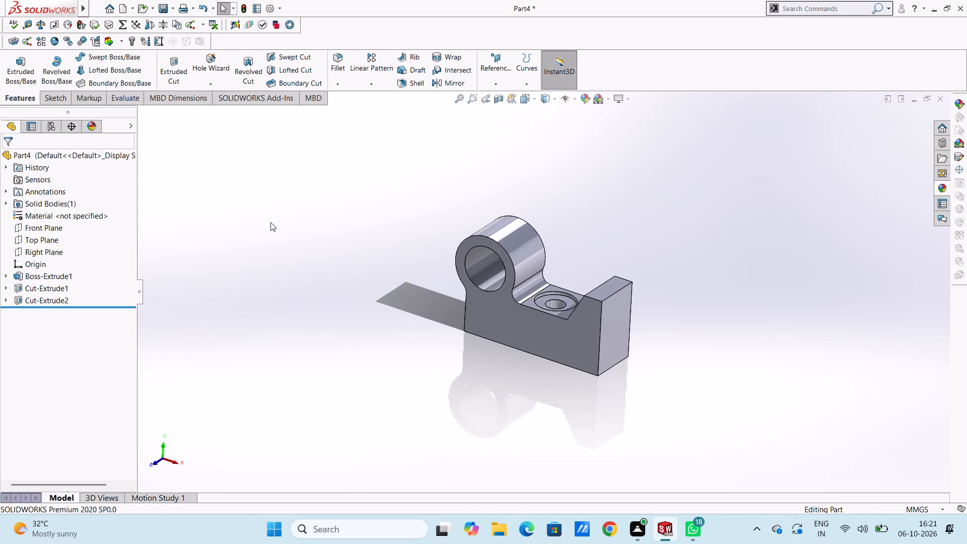
pyautogui.click(282, 267)
# On the top face of the raised end block, start a sketch and draw a 29 by 12 mm corner rectangle extending outward from its outer edge.
pyautogui.hotkey('ctrl', '5')
pyautogui.scroll(5, 282, 267)
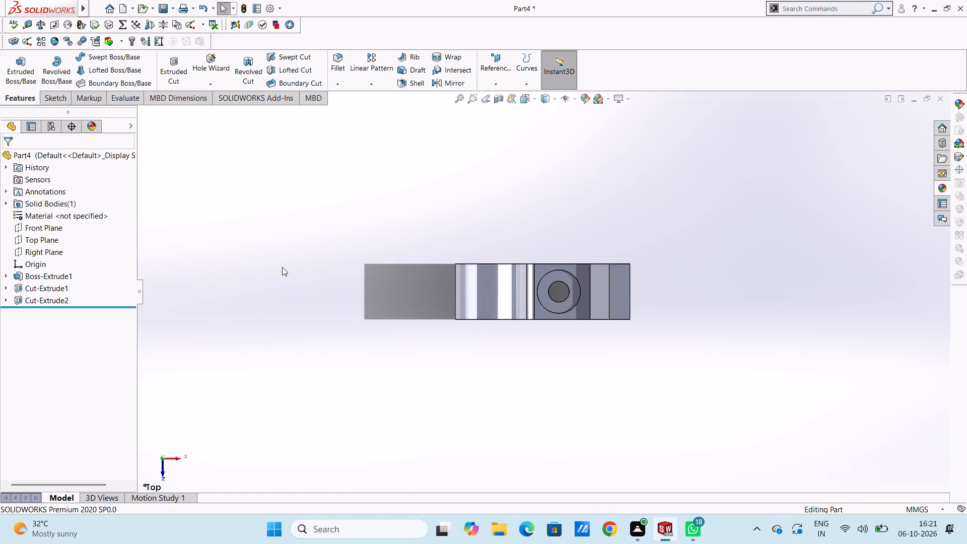
pyautogui.scroll(-4, 730, 296)
pyautogui.click(450, 282)
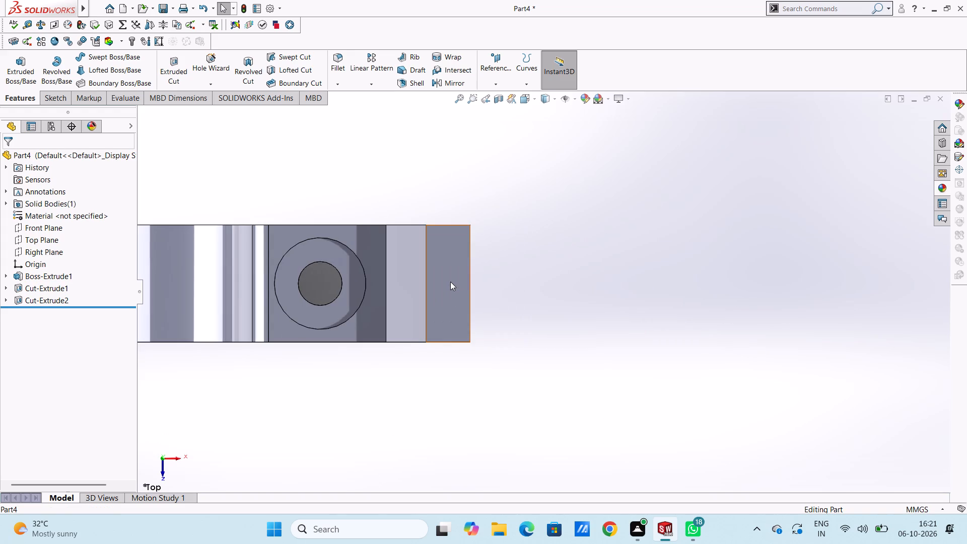
pyautogui.click(491, 254)
pyautogui.click(531, 226)
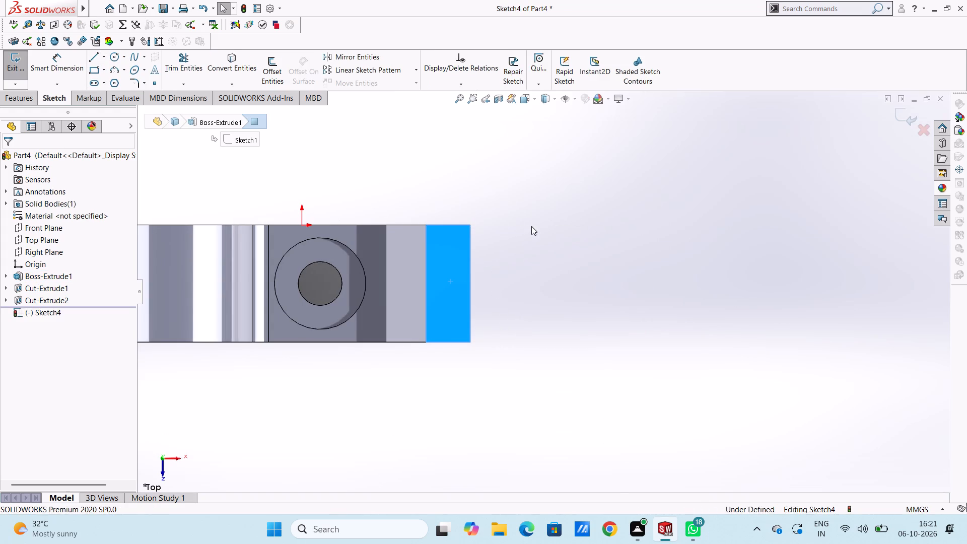
pyautogui.scroll(-2, 400, 147)
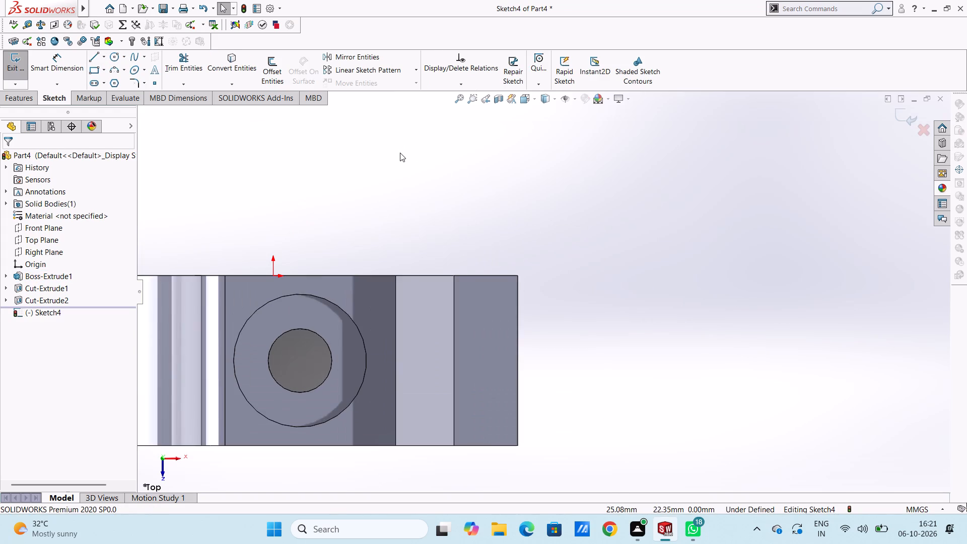
pyautogui.scroll(3, 409, 164)
pyautogui.scroll(3, 513, 368)
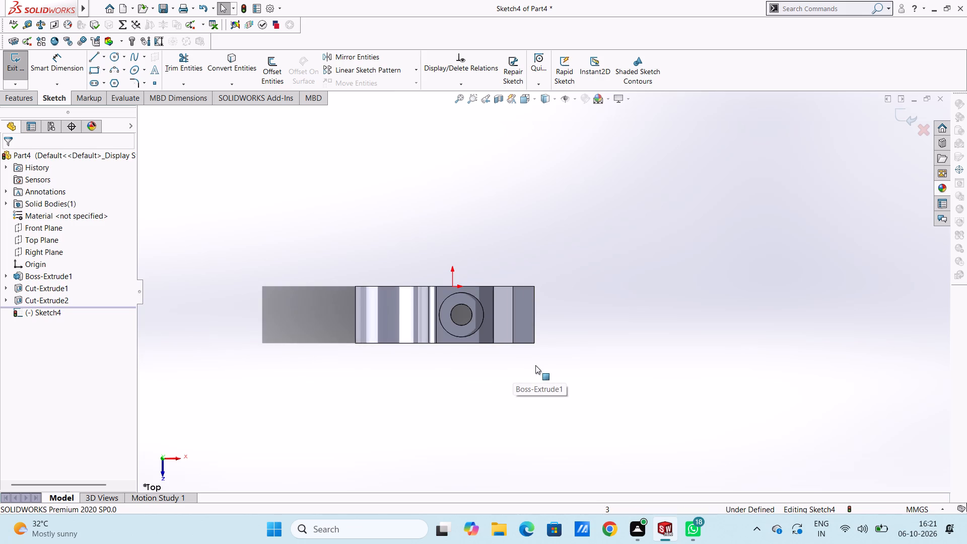
pyautogui.scroll(-3, 534, 342)
pyautogui.scroll(-1, 594, 247)
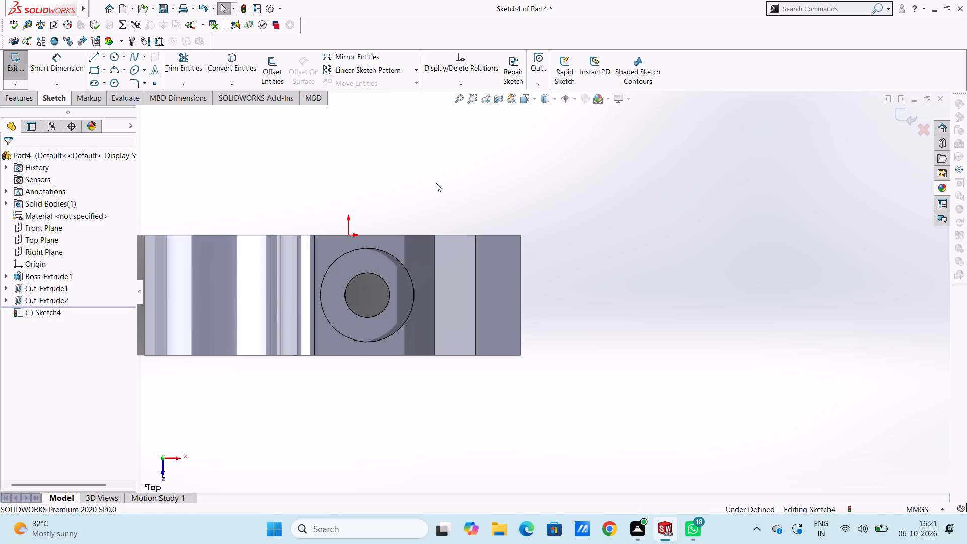
pyautogui.click(95, 73)
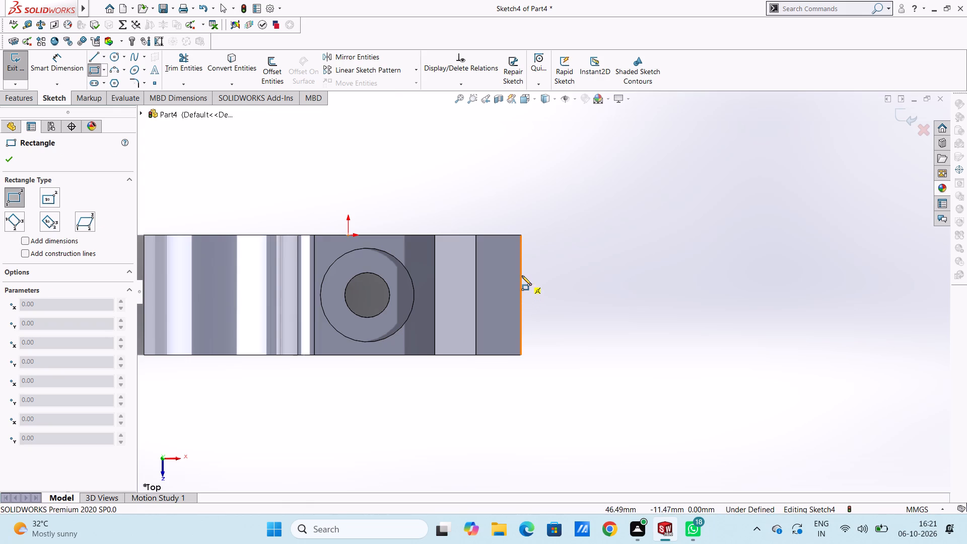
pyautogui.click(522, 276)
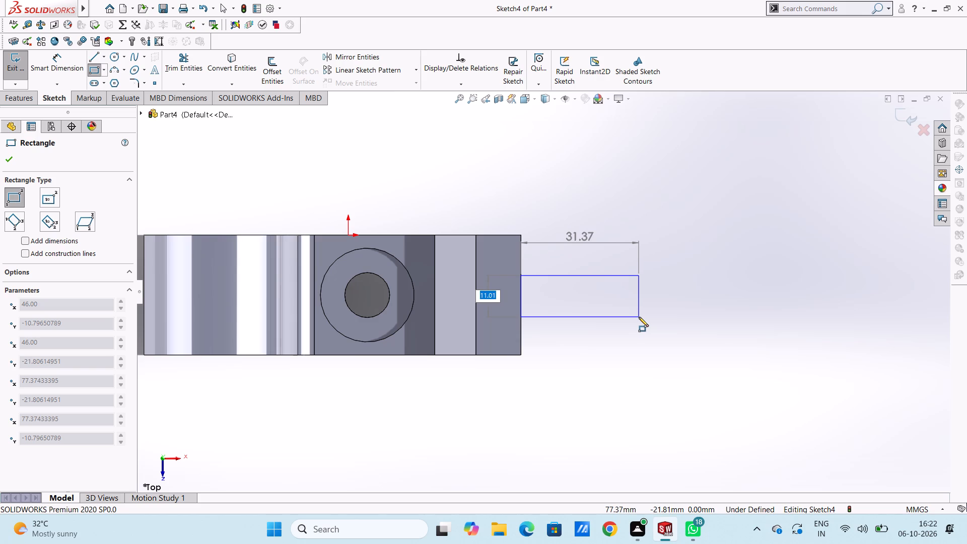
pyautogui.write('12')
pyautogui.press('Return')
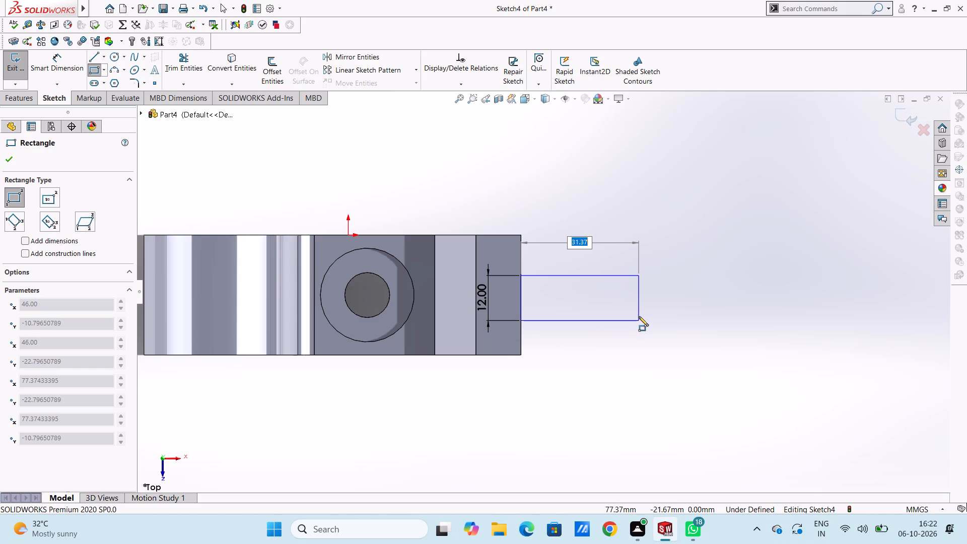
pyautogui.write('29')
pyautogui.press('Return')
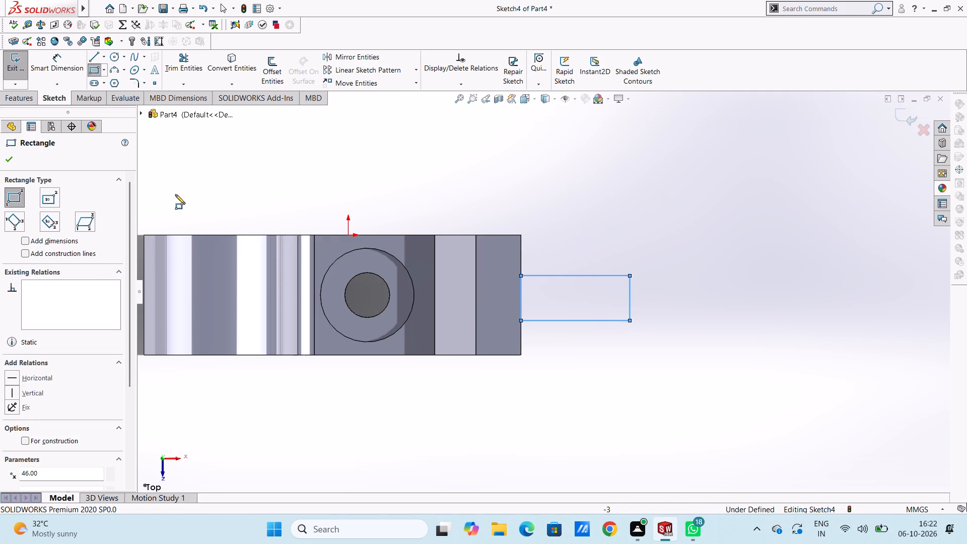
pyautogui.click(10, 160)
pyautogui.click(568, 223)
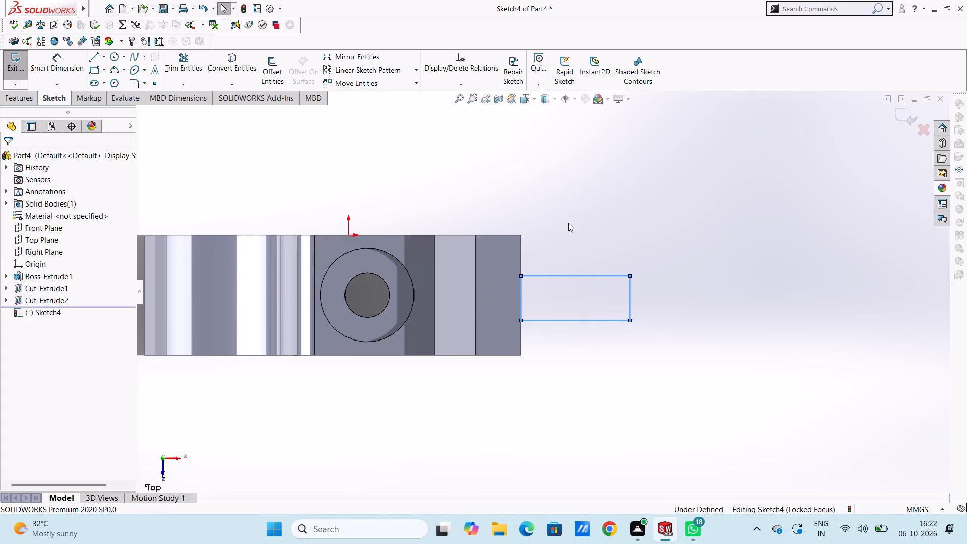
# Dimension the rectangle's length along its long side as 29 mm.
pyautogui.scroll(2, 618, 283)
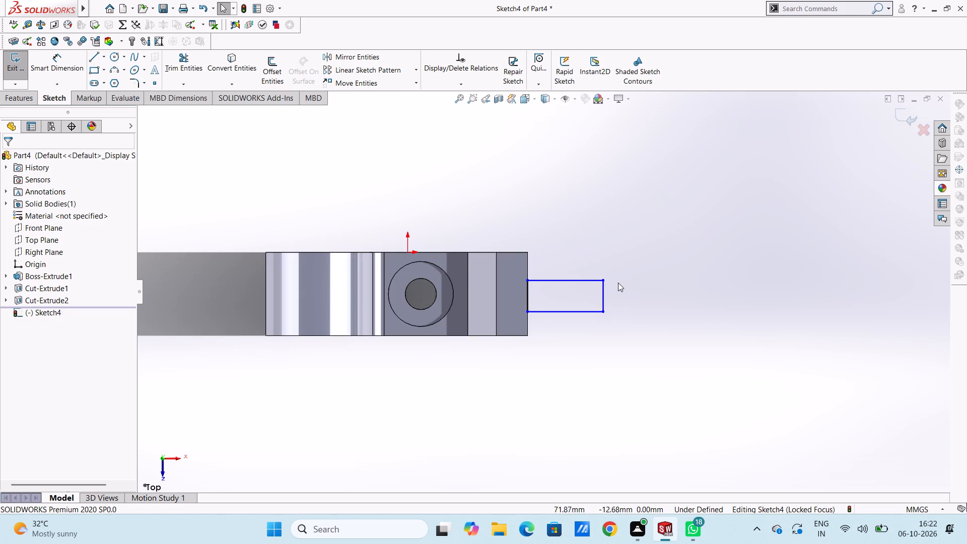
pyautogui.scroll(-2, 594, 318)
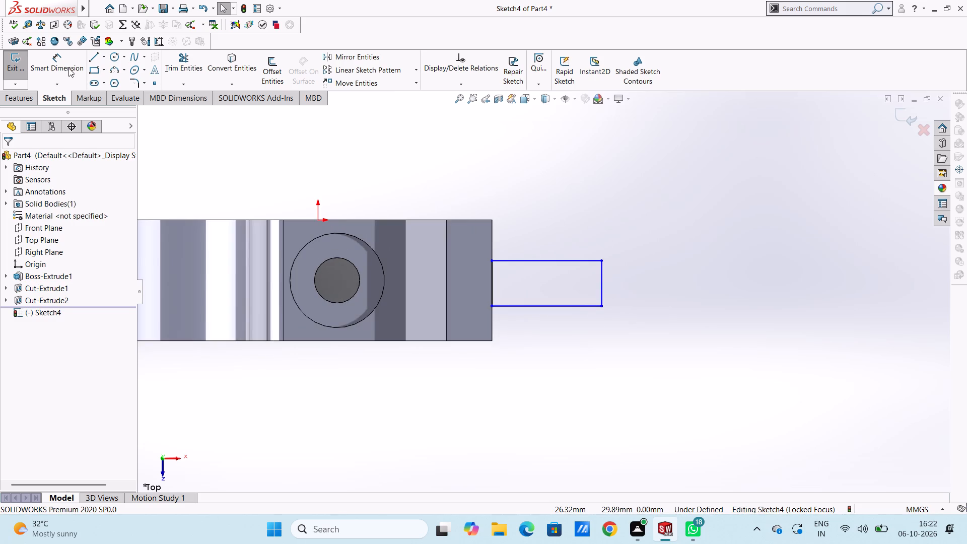
pyautogui.click(68, 68)
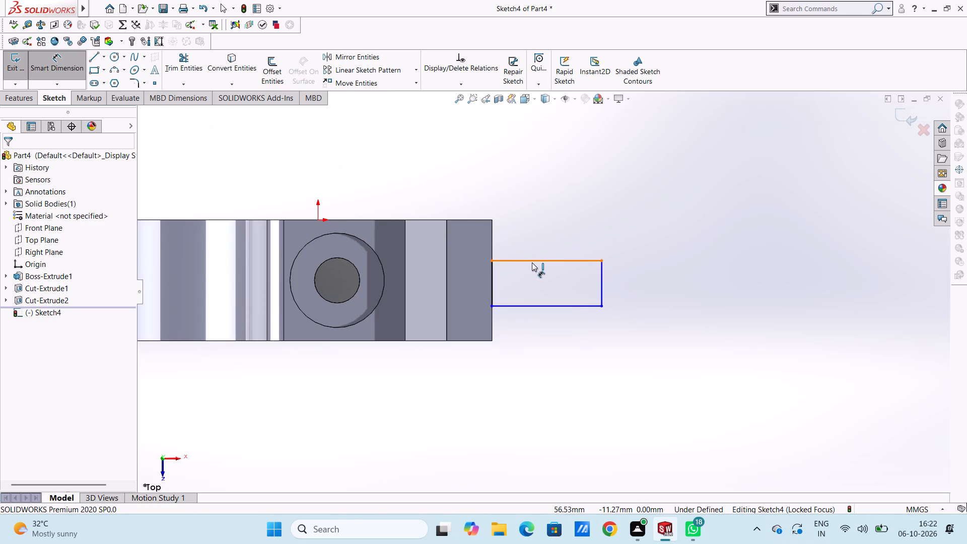
pyautogui.click(532, 262)
pyautogui.click(534, 154)
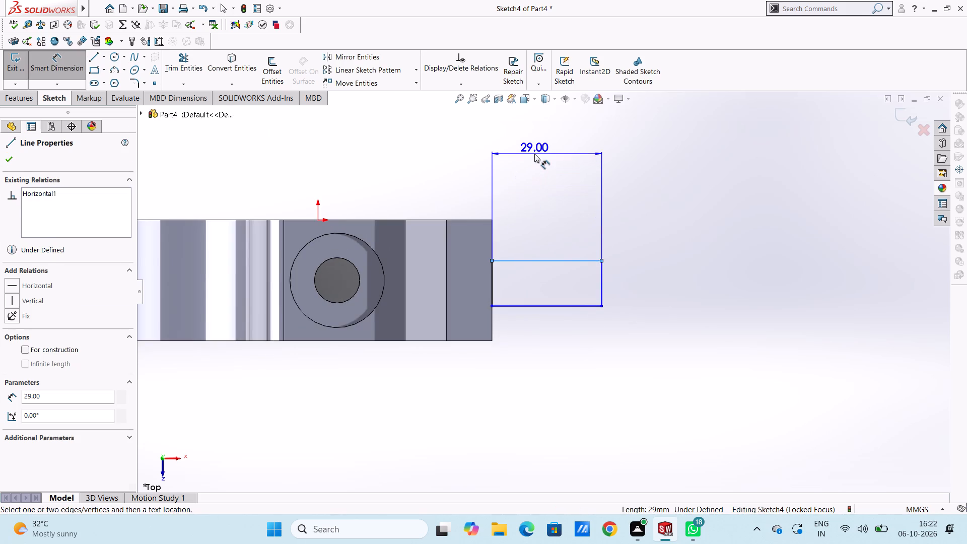
pyautogui.click(490, 139)
pyautogui.click(466, 145)
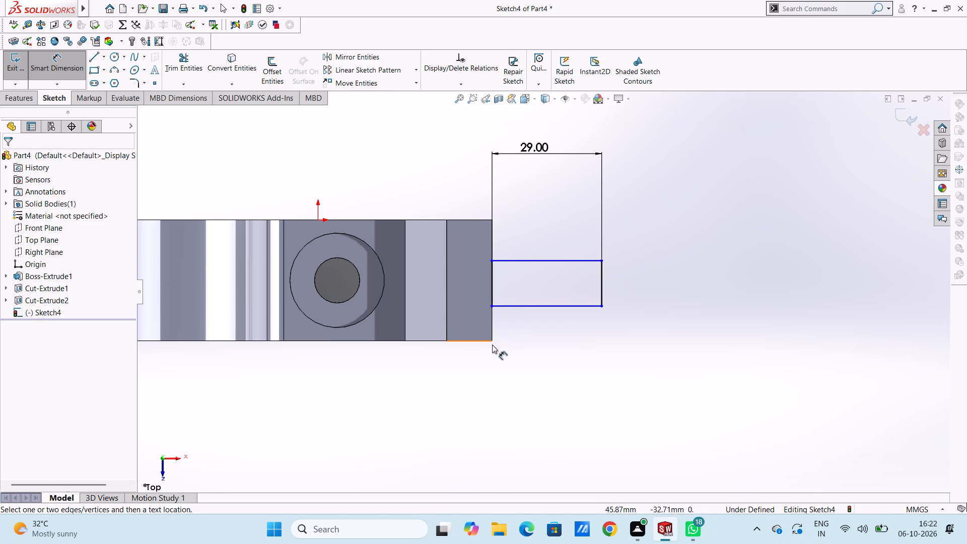
# Dimension the distance from the end block's rear edge to the rectangle's nearer long side as 10 mm.
pyautogui.click(473, 220)
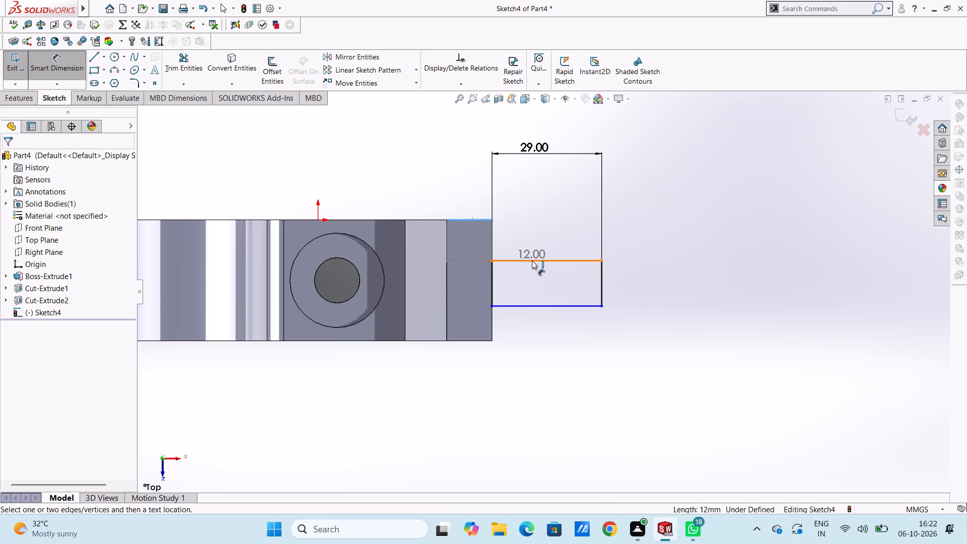
pyautogui.click(532, 260)
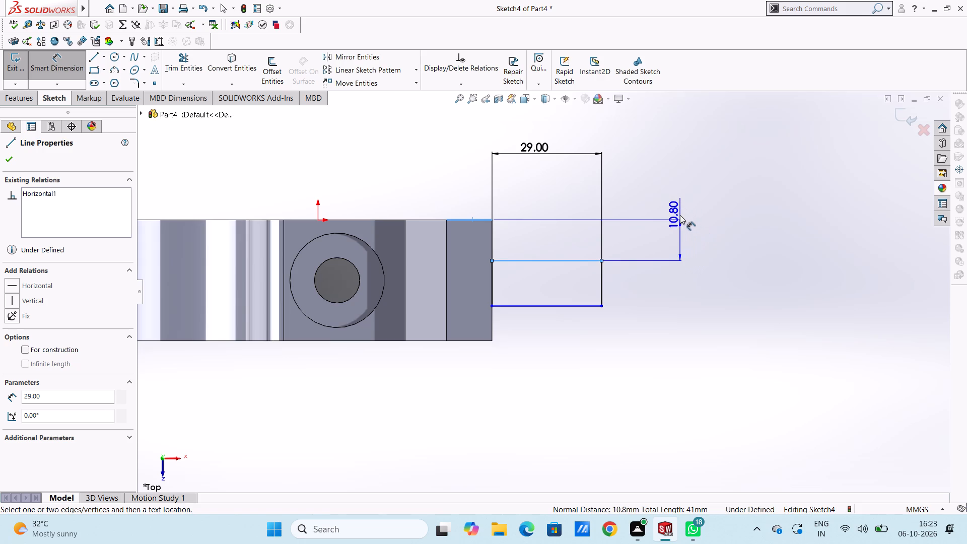
pyautogui.click(680, 215)
pyautogui.write('10')
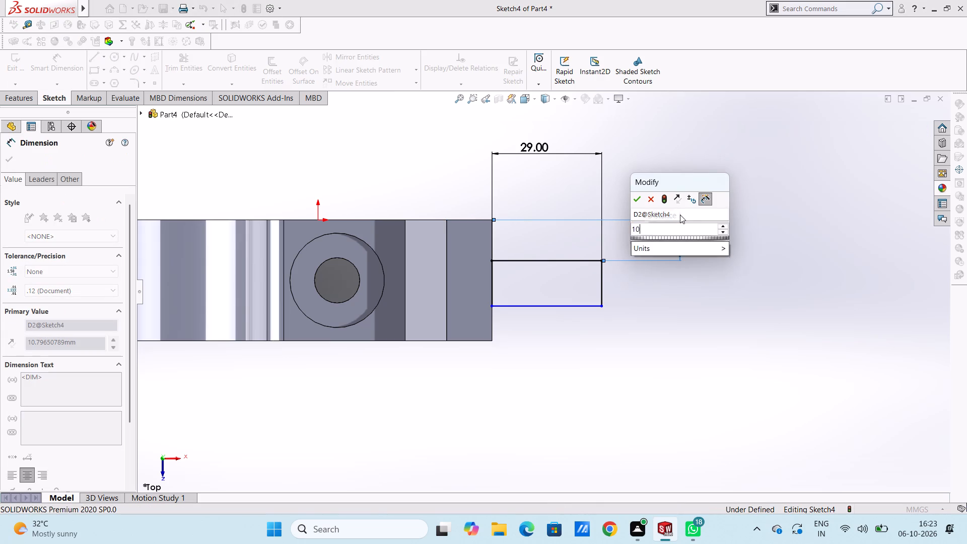
pyautogui.press('Return')
pyautogui.click(656, 163)
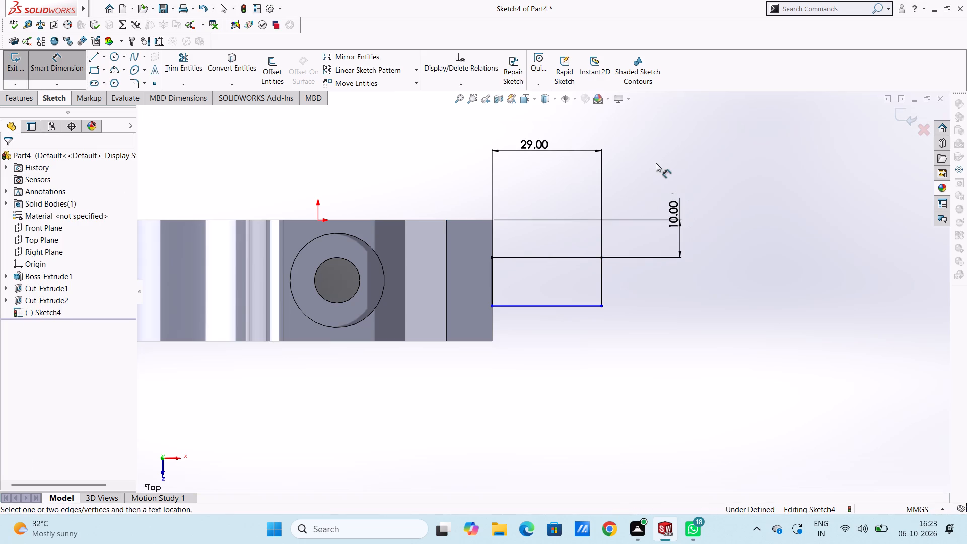
# Dimension the distance from the end block's front edge to the rectangle's nearer long side as 10 mm.
pyautogui.click(479, 343)
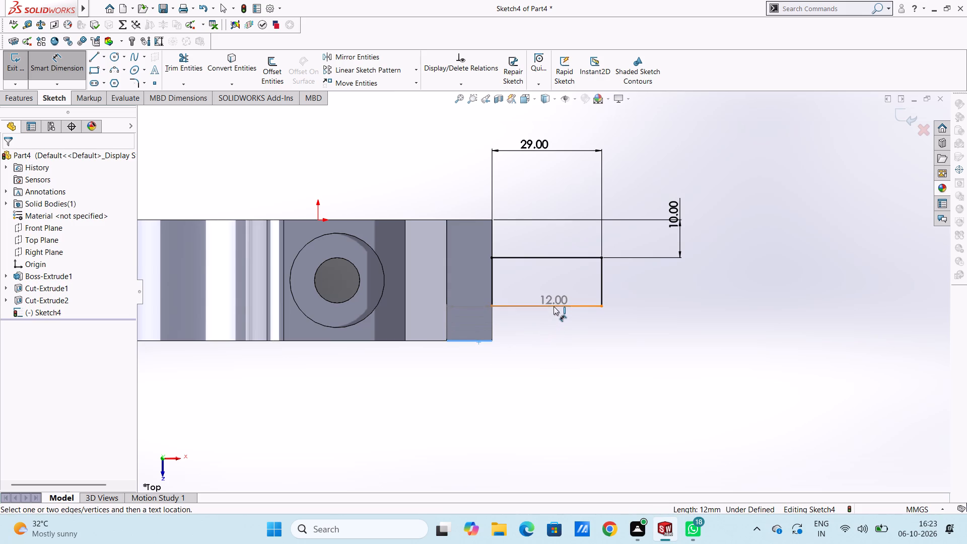
pyautogui.click(554, 306)
pyautogui.click(722, 311)
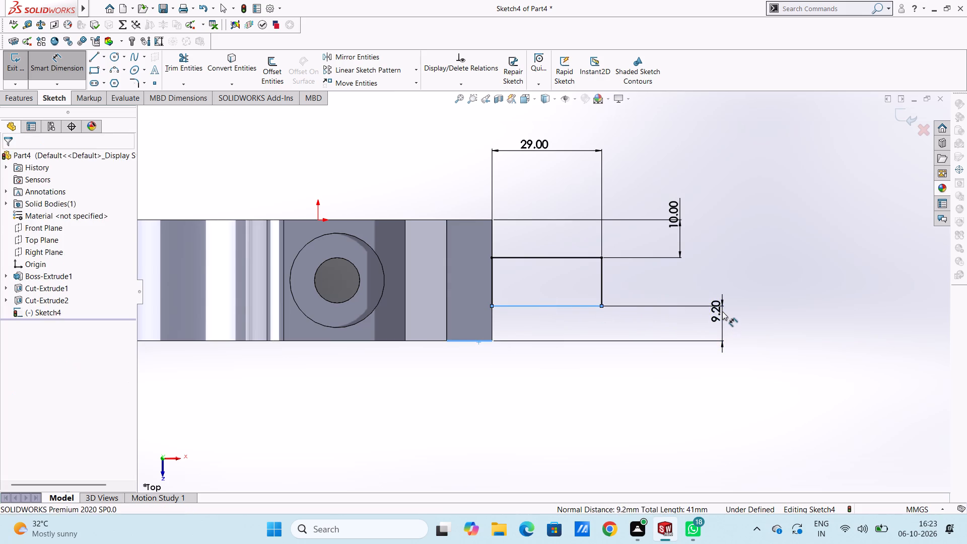
pyautogui.write('10')
pyautogui.press('Return')
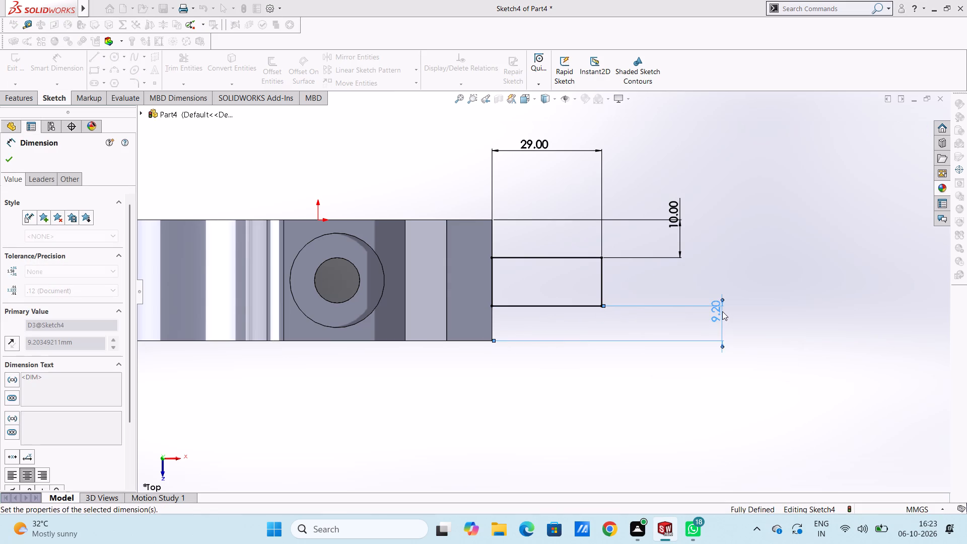
pyautogui.click(744, 256)
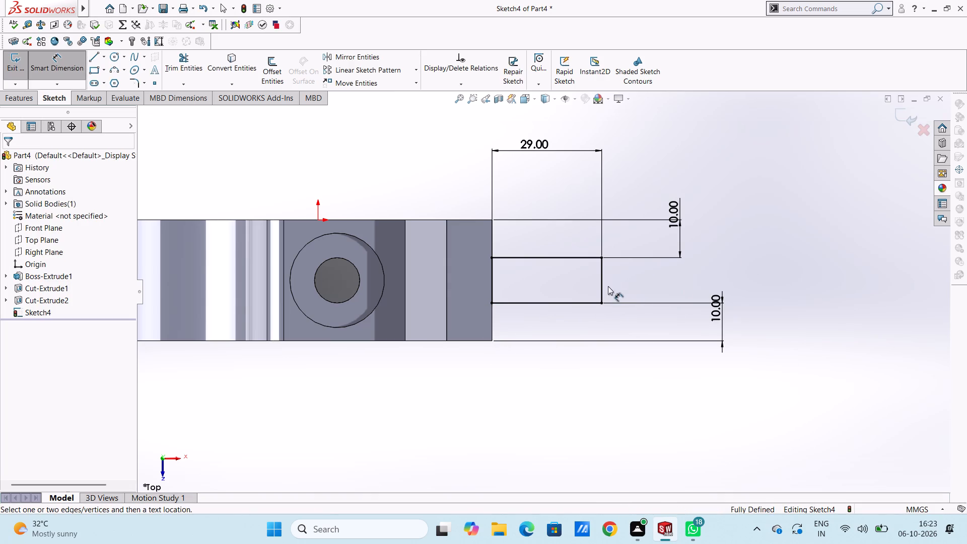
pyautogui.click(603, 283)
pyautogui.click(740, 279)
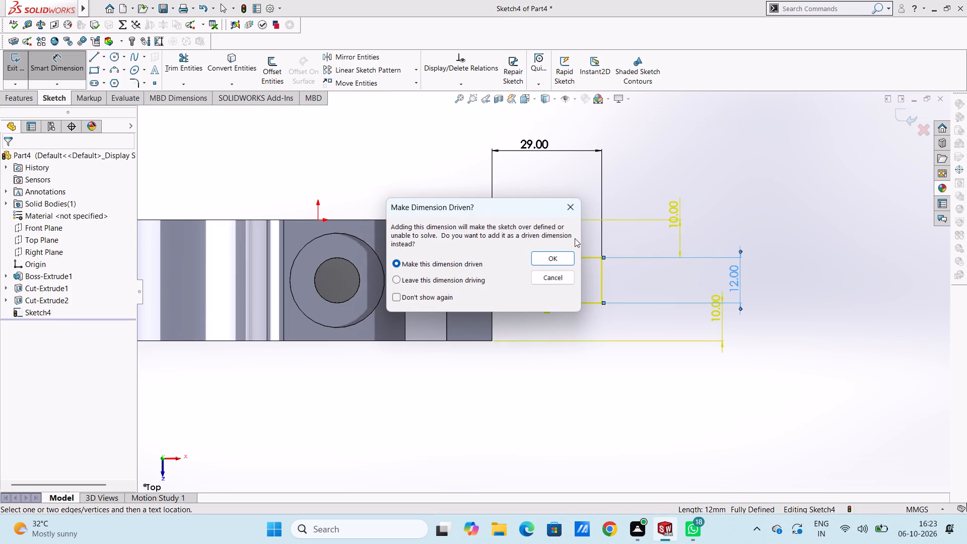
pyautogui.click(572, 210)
# Extrude the rectangle 48 mm downward as a blind boss merged with the end block.
pyautogui.scroll(2, 532, 398)
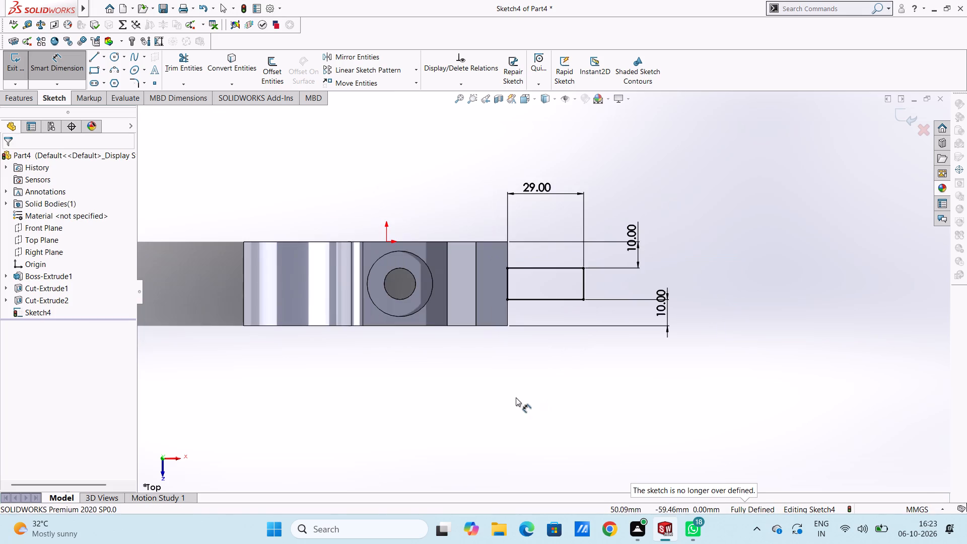
pyautogui.moveTo(522, 396); pyautogui.dragTo(500, 192, button='middle')
pyautogui.scroll(1, 531, 393)
pyautogui.moveTo(571, 291); pyautogui.dragTo(574, 260, button='middle')
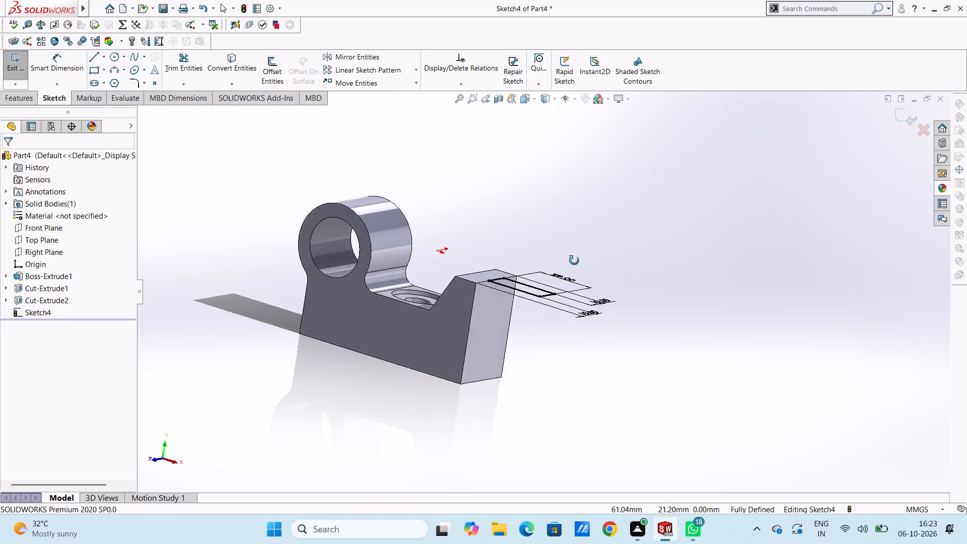
pyautogui.moveTo(574, 260); pyautogui.dragTo(577, 284, button='middle')
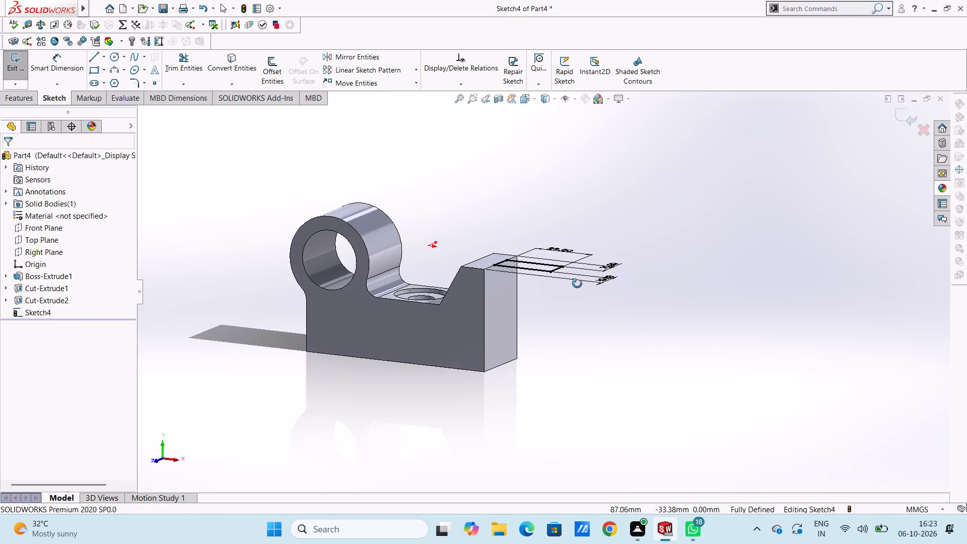
pyautogui.moveTo(577, 284); pyautogui.dragTo(585, 283, button='middle')
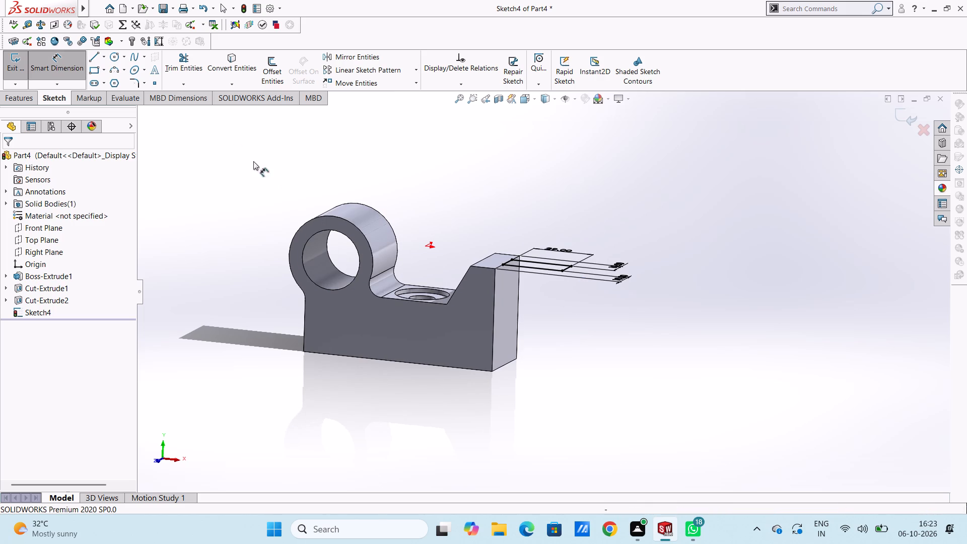
pyautogui.click(36, 99)
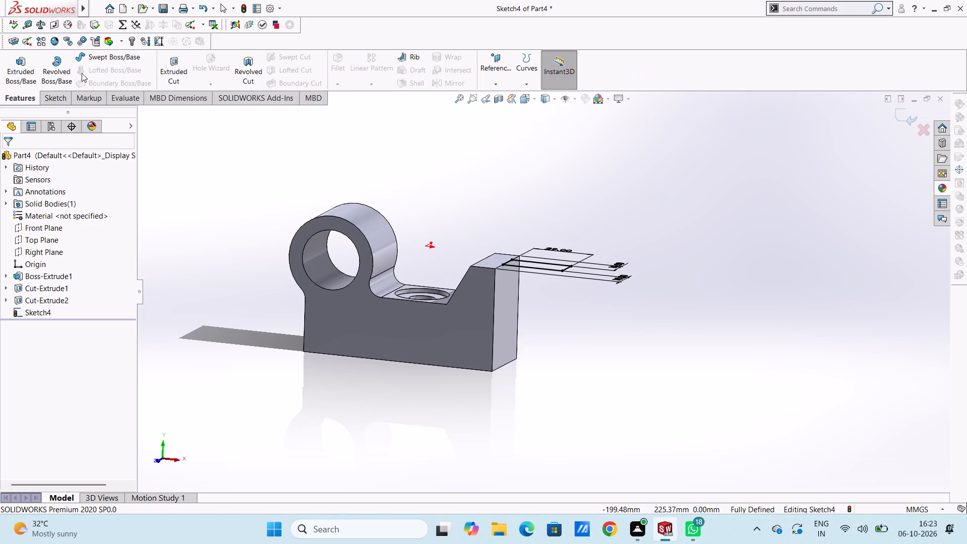
pyautogui.click(24, 68)
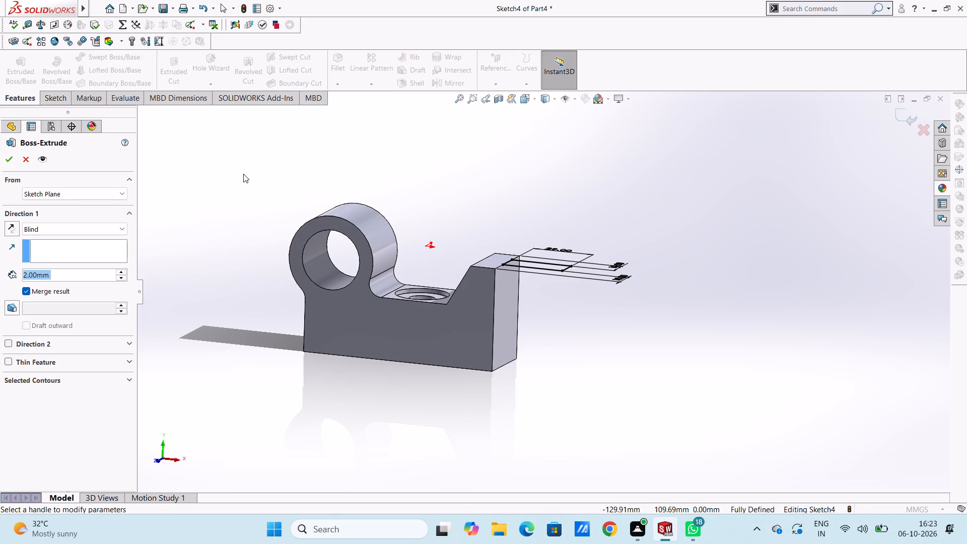
pyautogui.click(10, 231)
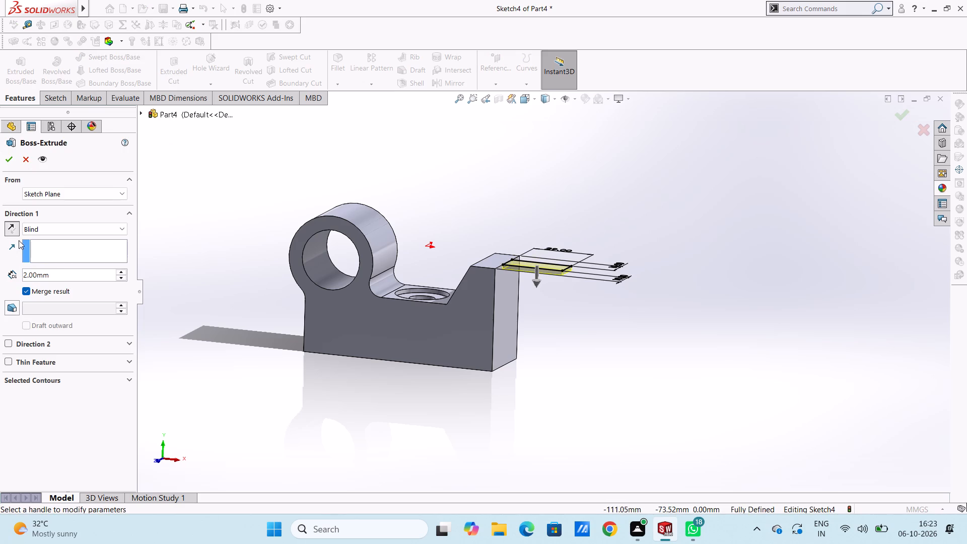
pyautogui.doubleClick(84, 276)
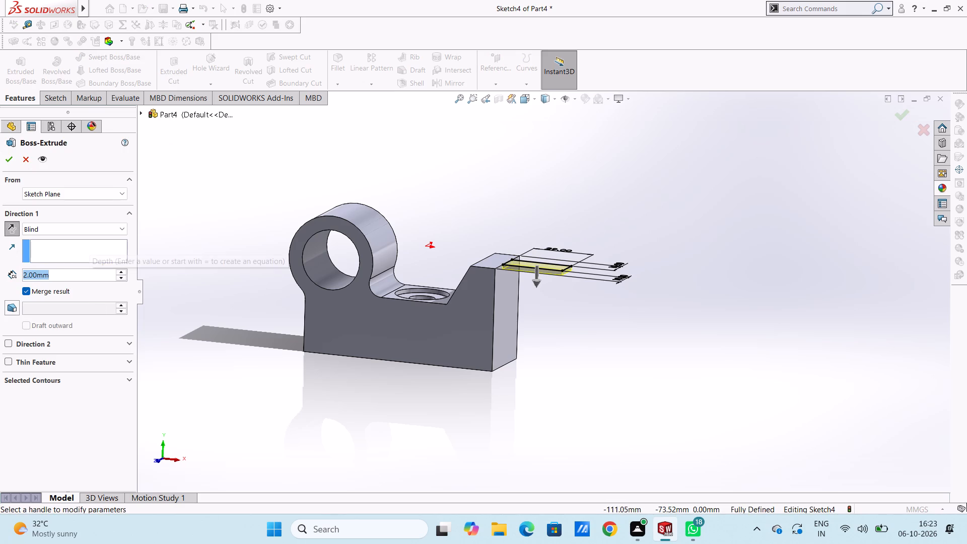
pyautogui.write('48')
pyautogui.press('Return')
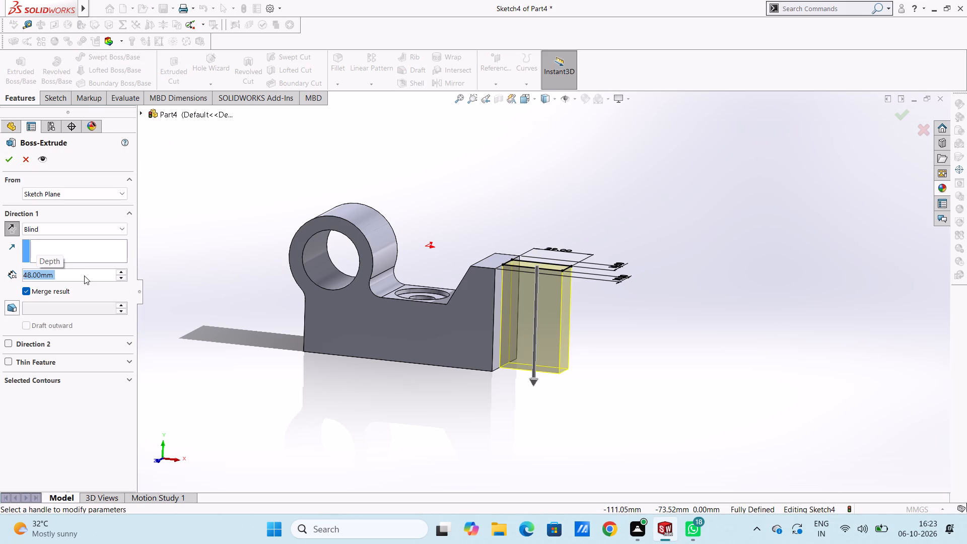
pyautogui.click(5, 161)
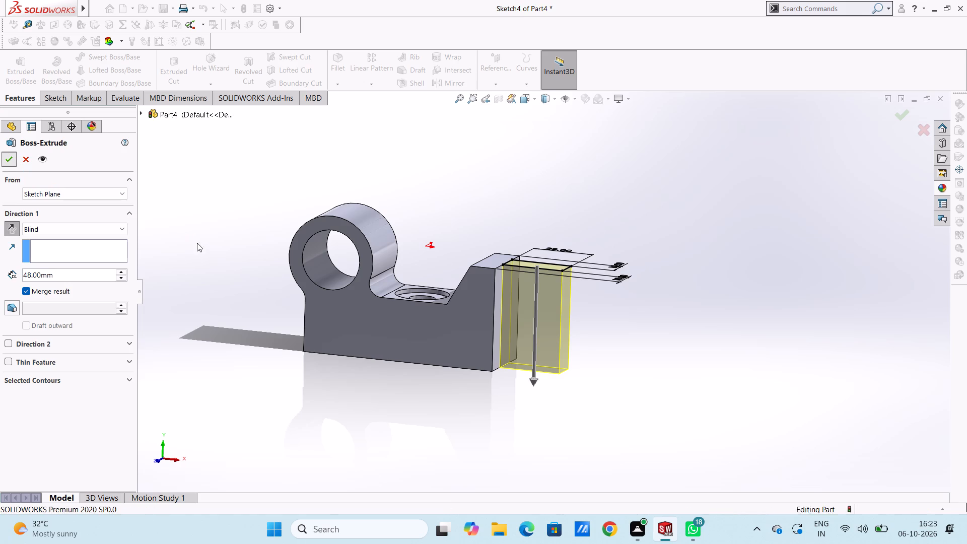
pyautogui.click(203, 246)
# Examine the new extruded tongue and the whole part from the front, back, top and underside.
pyautogui.moveTo(218, 294); pyautogui.dragTo(238, 294, button='middle')
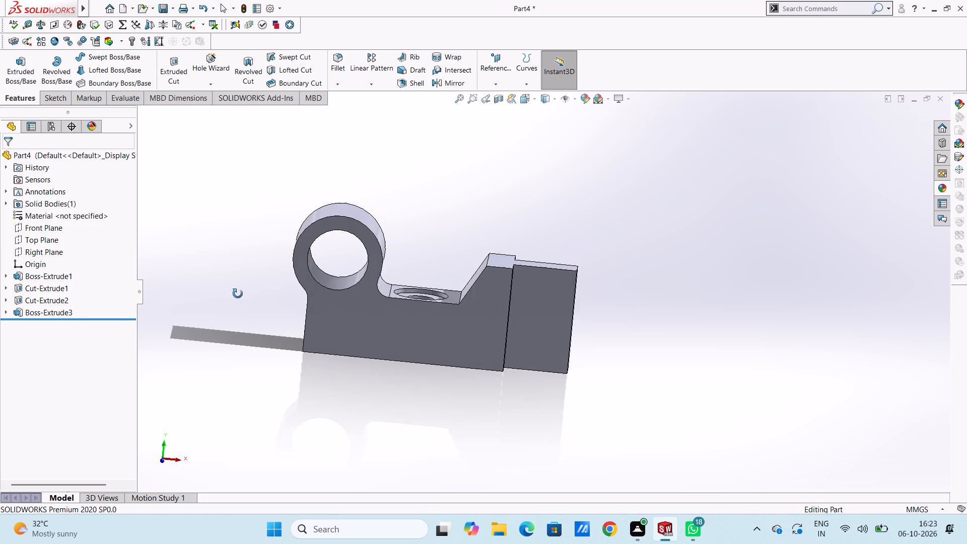
pyautogui.moveTo(238, 294); pyautogui.dragTo(218, 246, button='middle')
pyautogui.moveTo(553, 267); pyautogui.dragTo(485, 330, button='middle')
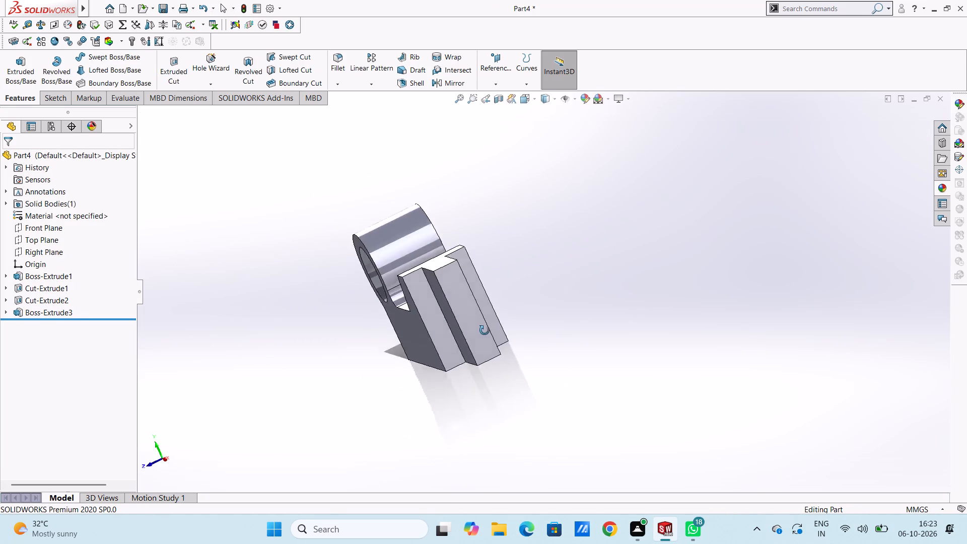
pyautogui.moveTo(485, 330); pyautogui.dragTo(499, 301, button='middle')
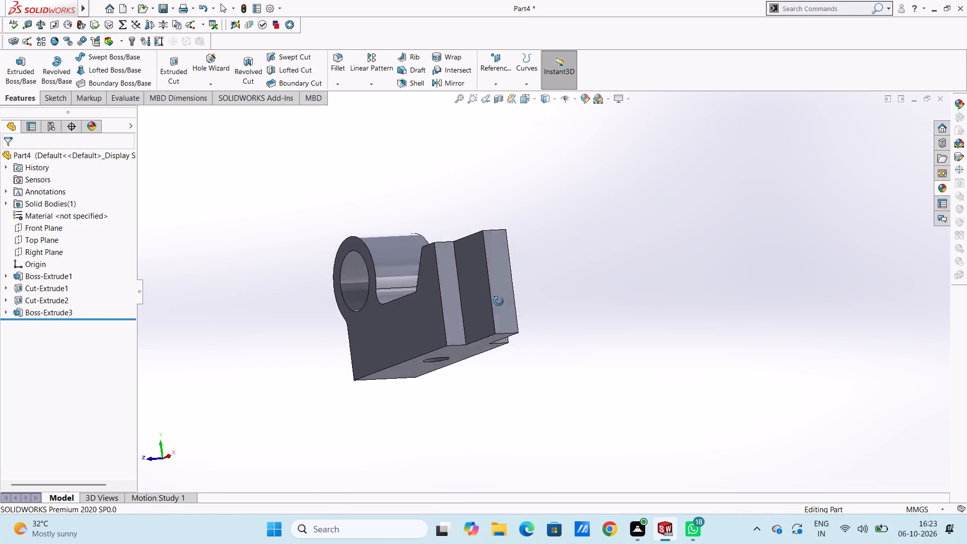
pyautogui.moveTo(499, 301); pyautogui.dragTo(519, 381, button='middle')
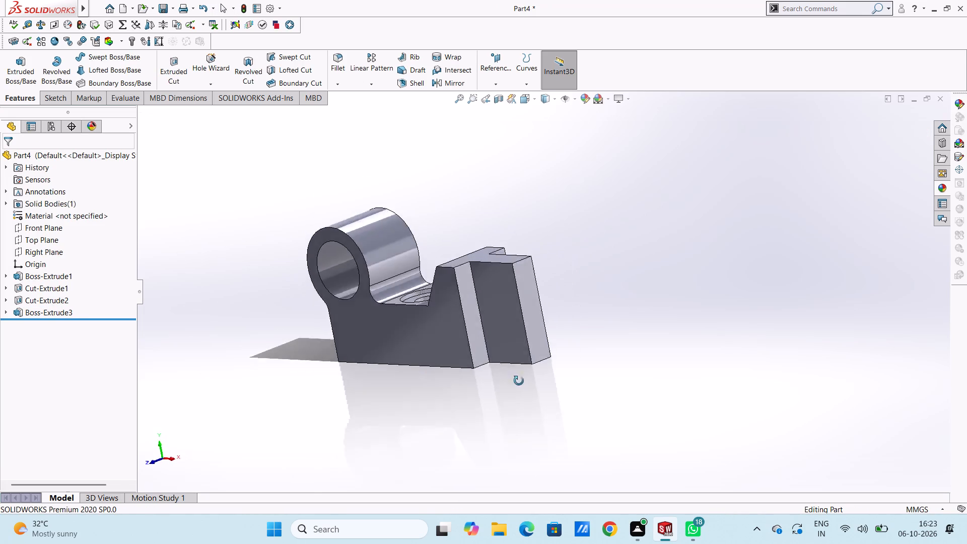
pyautogui.moveTo(519, 381); pyautogui.dragTo(429, 366, button='middle')
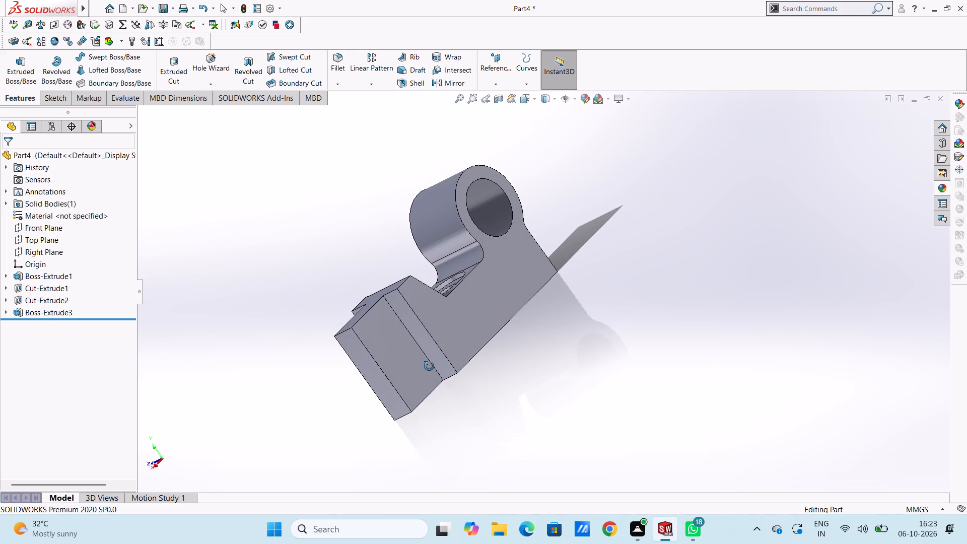
pyautogui.moveTo(429, 366); pyautogui.dragTo(403, 369, button='middle')
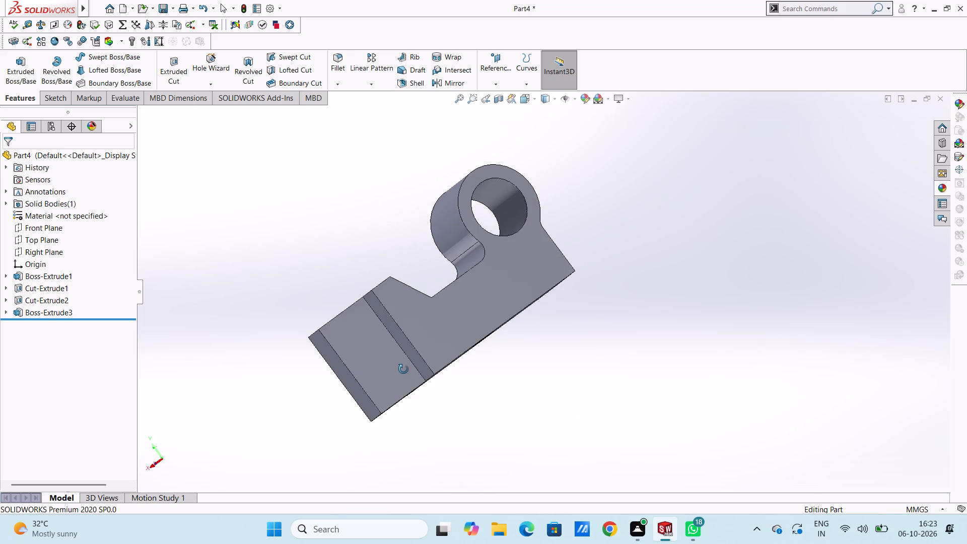
pyautogui.moveTo(403, 369); pyautogui.dragTo(600, 329, button='middle')
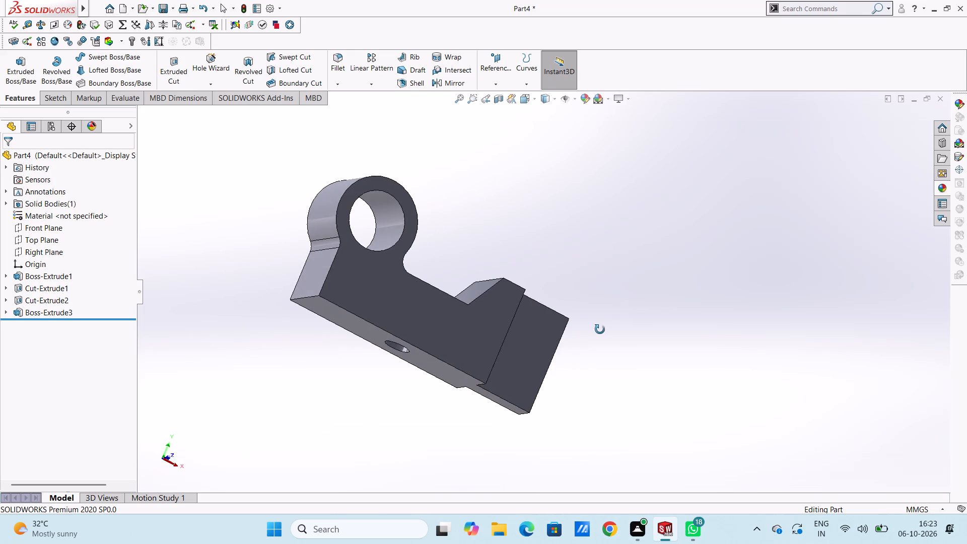
pyautogui.moveTo(600, 329); pyautogui.dragTo(600, 328, button='middle')
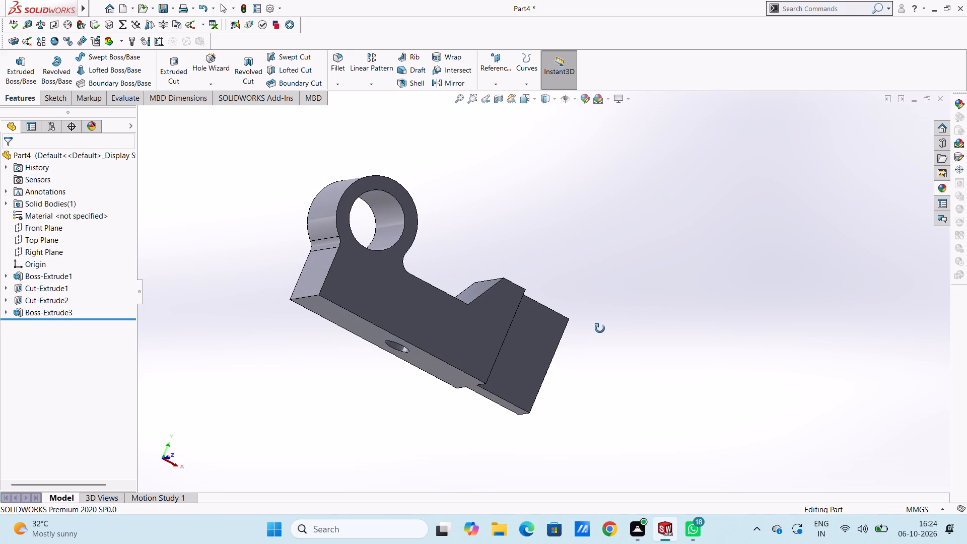
pyautogui.moveTo(600, 328); pyautogui.dragTo(636, 359, button='middle')
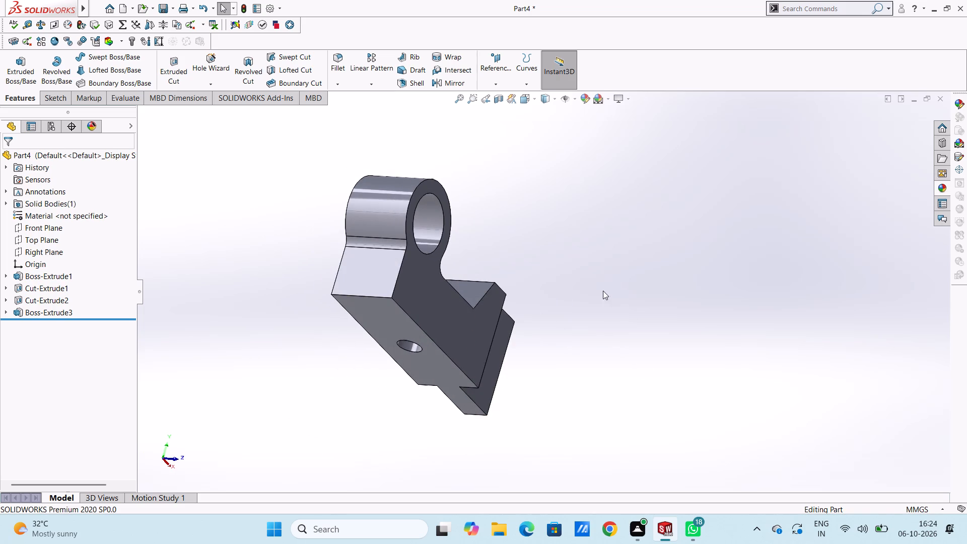
pyautogui.moveTo(546, 216); pyautogui.dragTo(536, 331, button='middle')
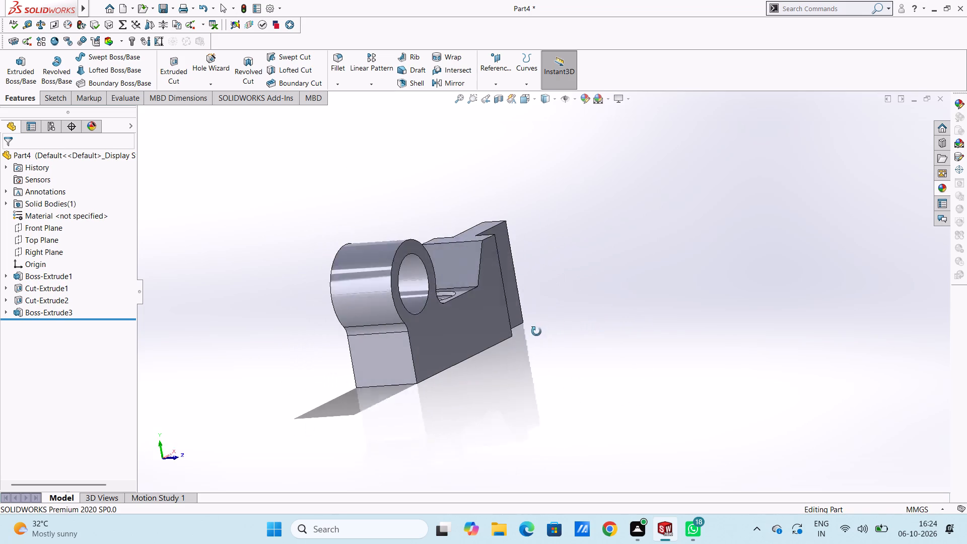
pyautogui.moveTo(536, 331); pyautogui.dragTo(539, 400, button='middle')
pyautogui.moveTo(528, 372); pyautogui.dragTo(456, 312, button='middle')
pyautogui.moveTo(674, 341); pyautogui.dragTo(599, 344, button='middle')
pyautogui.middleClick(577, 346)
pyautogui.moveTo(579, 347); pyautogui.dragTo(699, 362, button='middle')
pyautogui.moveTo(701, 333); pyautogui.dragTo(676, 300, button='middle')
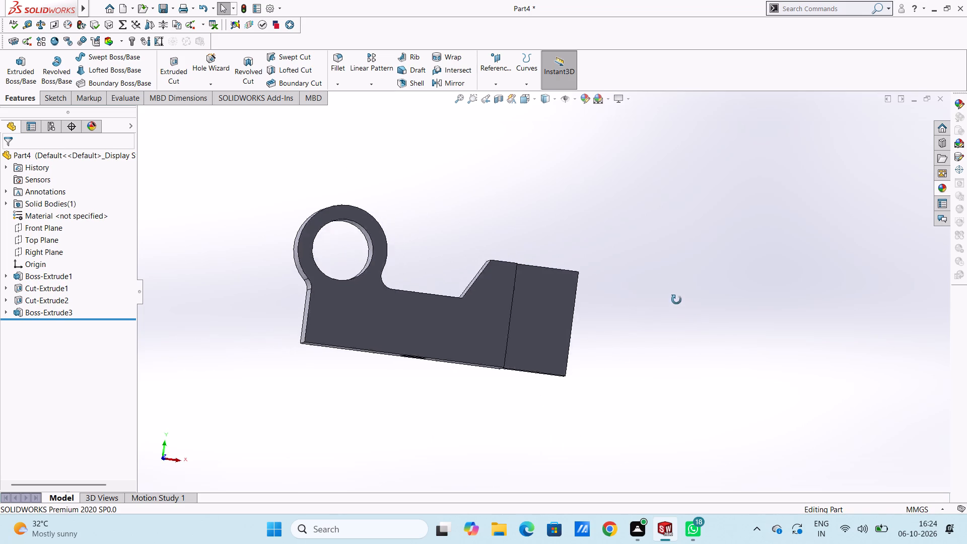
pyautogui.moveTo(676, 300); pyautogui.dragTo(658, 268, button='middle')
pyautogui.moveTo(670, 273); pyautogui.dragTo(672, 404, button='middle')
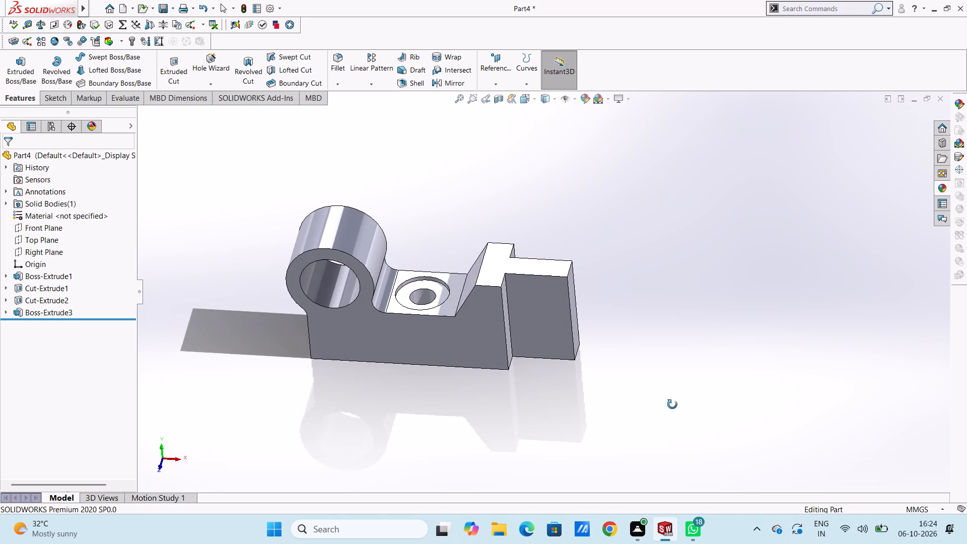
pyautogui.moveTo(672, 404); pyautogui.dragTo(673, 400, button='middle')
pyautogui.middleClick(688, 317)
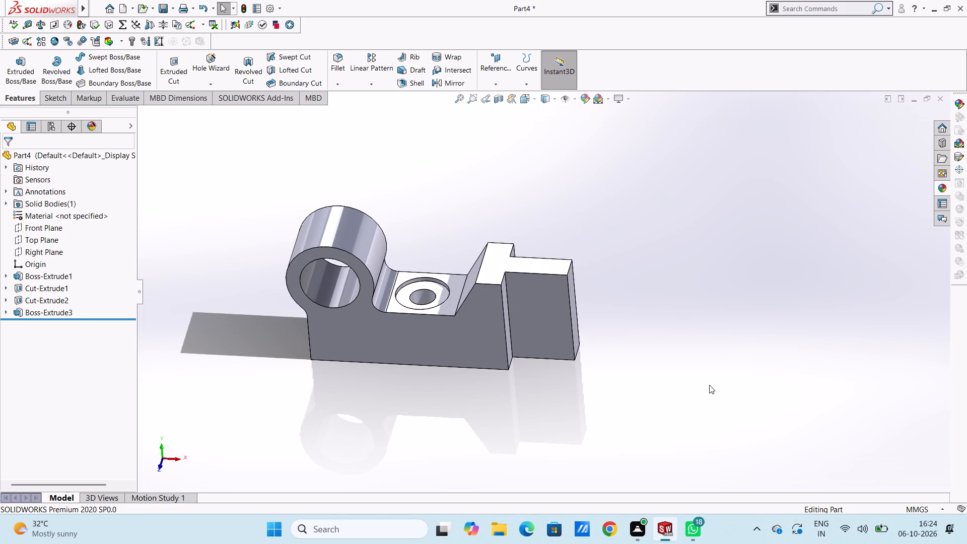
# On the tongue's front face, sketch two vertically aligned circles, the upper about 7 mm and the lower about 14 mm in diameter.
pyautogui.hotkey('ctrl', '1')
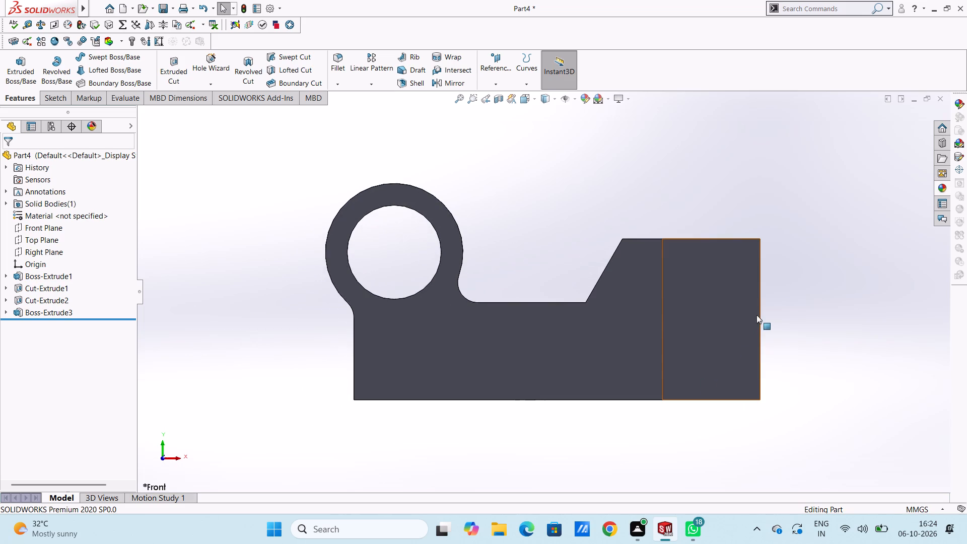
pyautogui.click(712, 291)
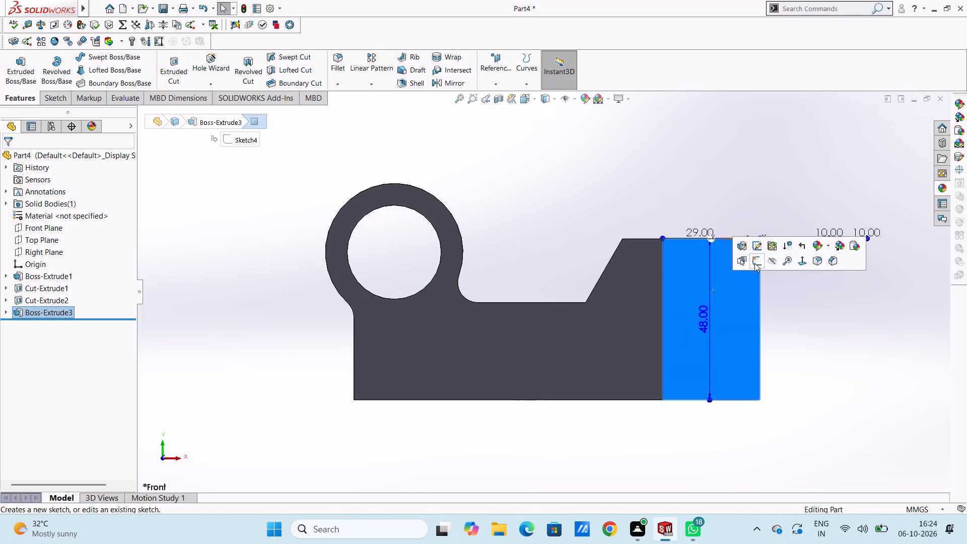
pyautogui.click(754, 262)
pyautogui.click(751, 207)
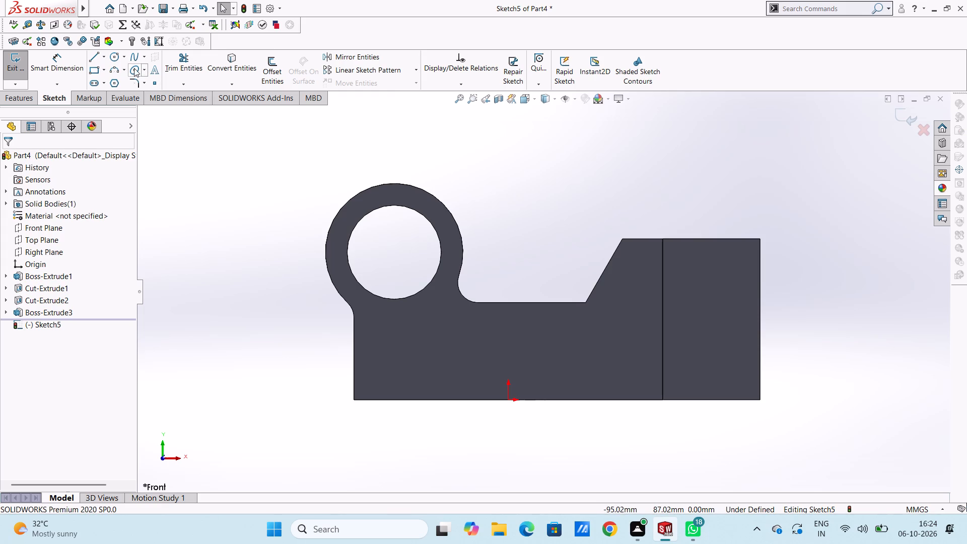
pyautogui.click(120, 61)
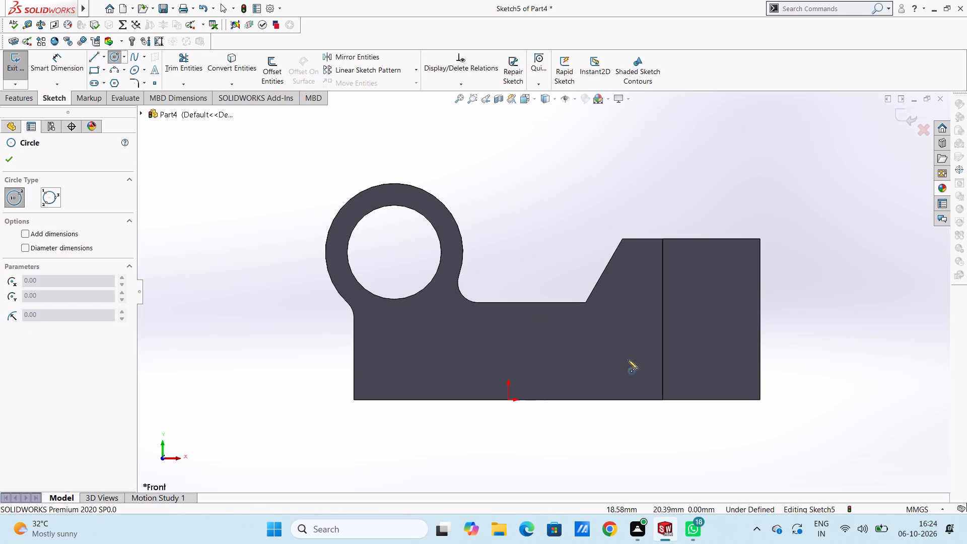
pyautogui.scroll(-2, 806, 345)
pyautogui.scroll(3, 751, 334)
pyautogui.scroll(-2, 593, 264)
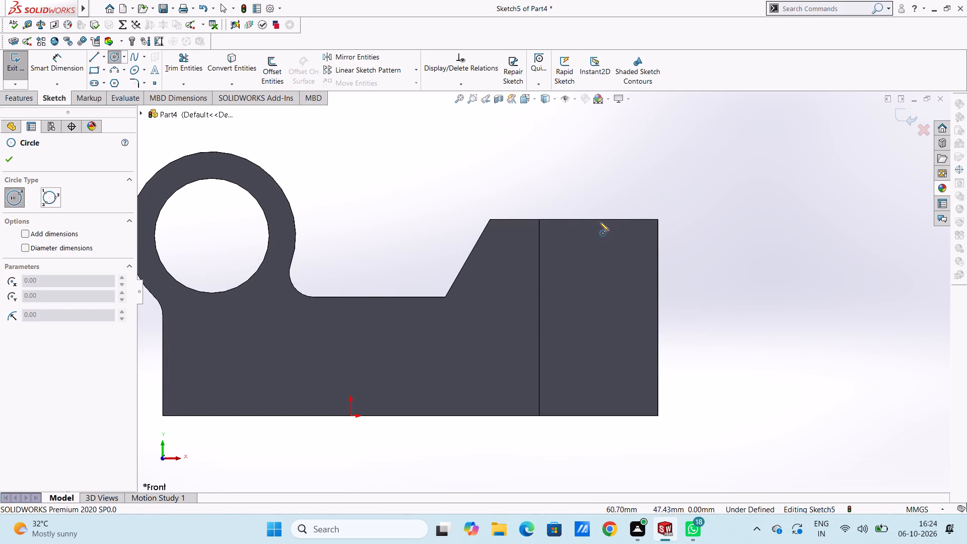
pyautogui.click(598, 266)
pyautogui.click(605, 279)
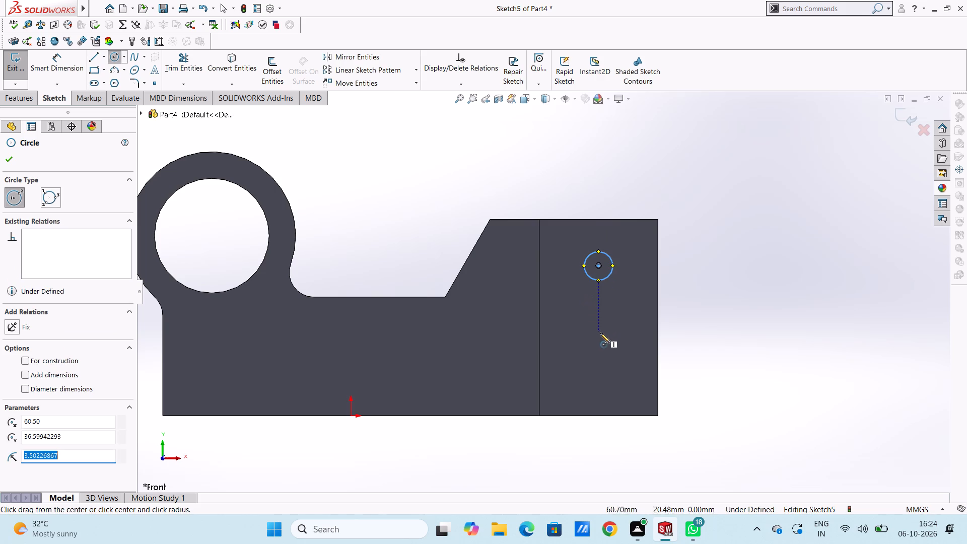
pyautogui.click(599, 354)
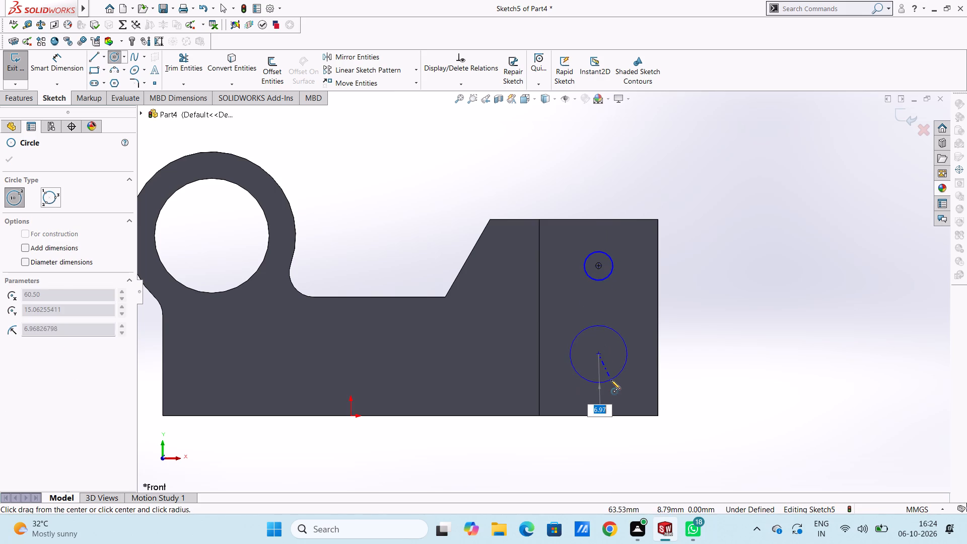
pyautogui.click(611, 380)
pyautogui.click(12, 161)
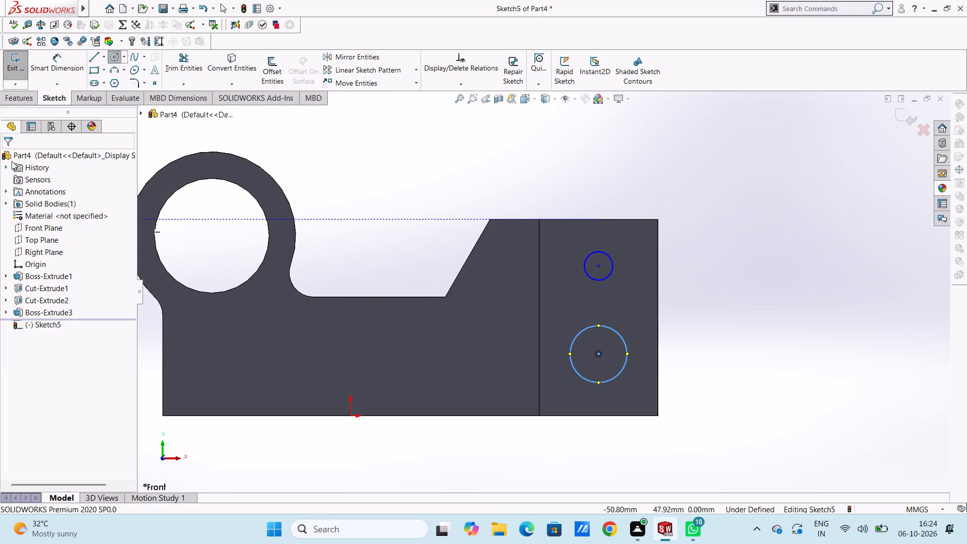
# Dimension the upper and lower circles on the tongue's front face to 6 mm diameter each.
pyautogui.click(60, 68)
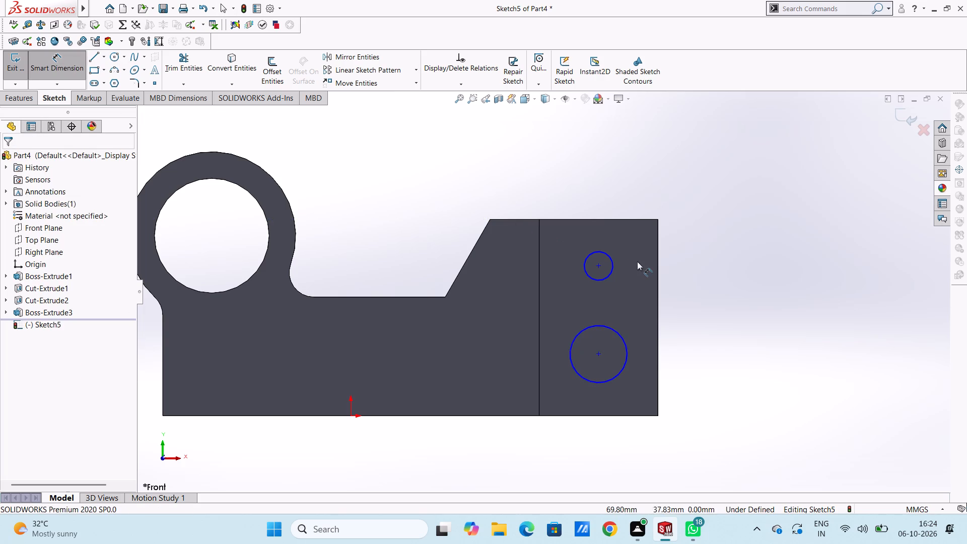
pyautogui.click(610, 264)
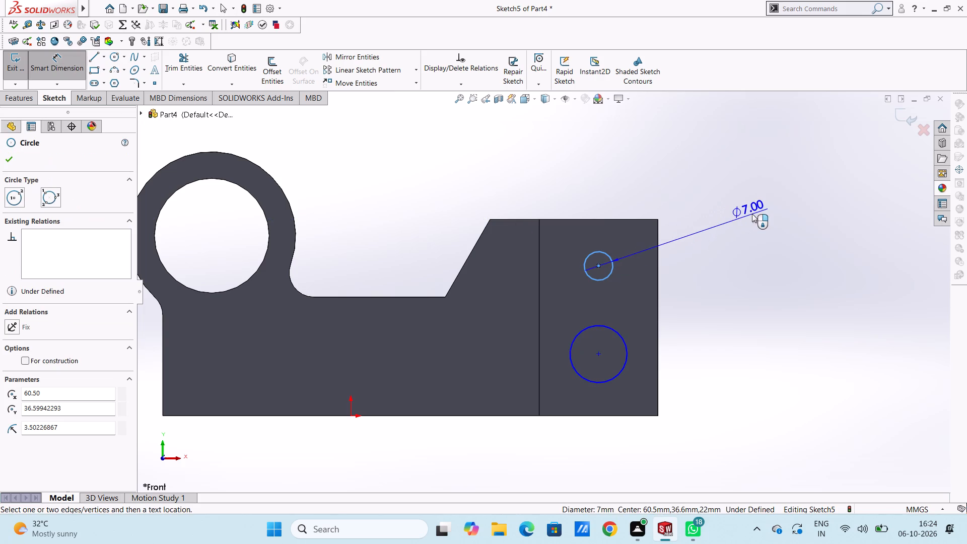
pyautogui.click(737, 208)
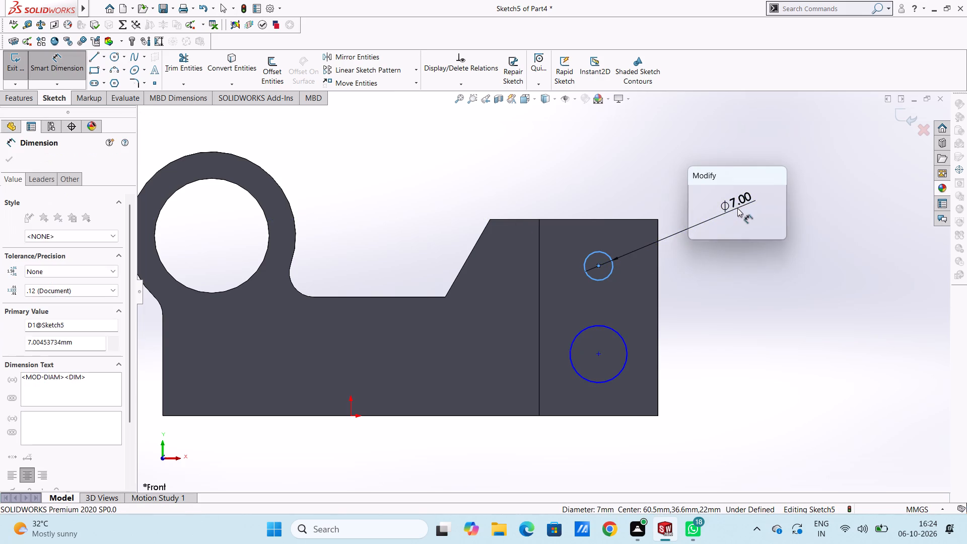
pyautogui.press('6')
pyautogui.press('Return')
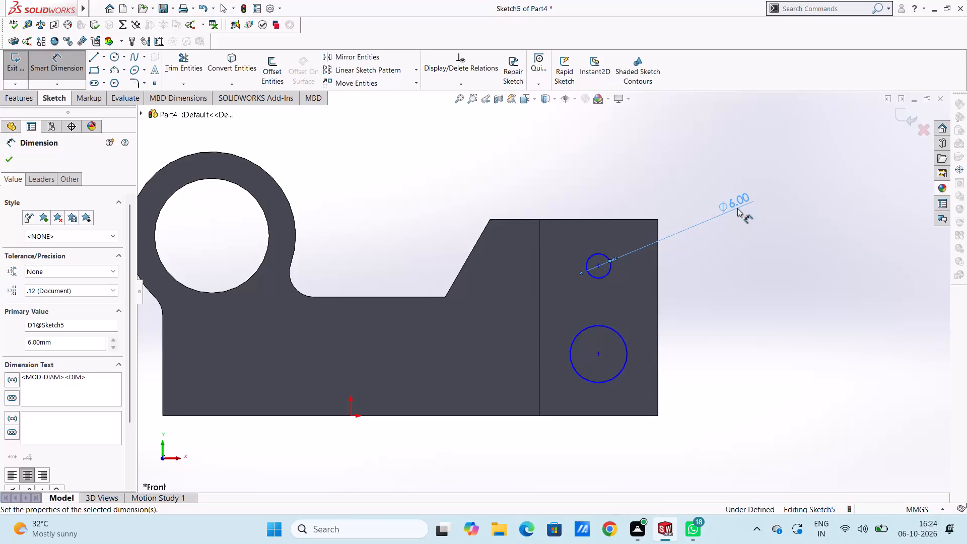
pyautogui.click(749, 276)
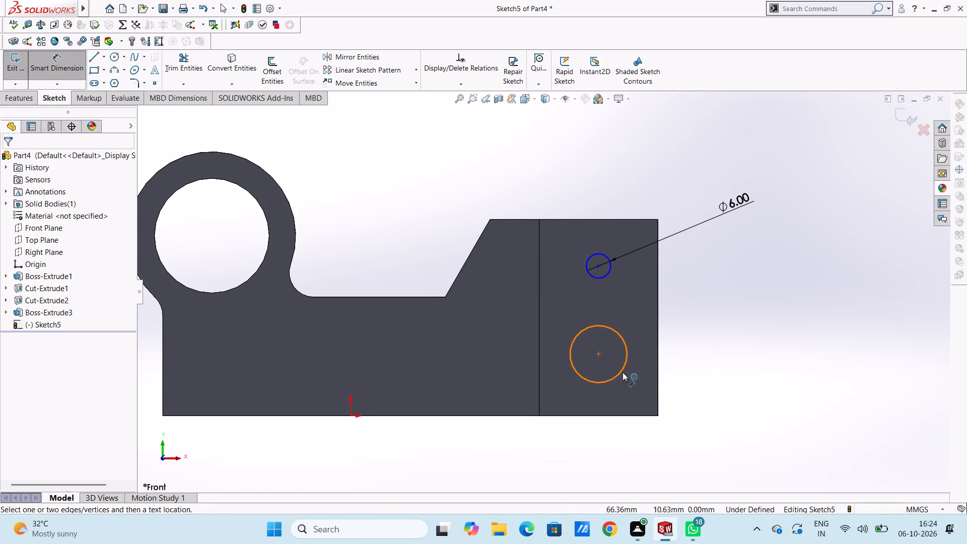
pyautogui.click(623, 372)
pyautogui.click(789, 421)
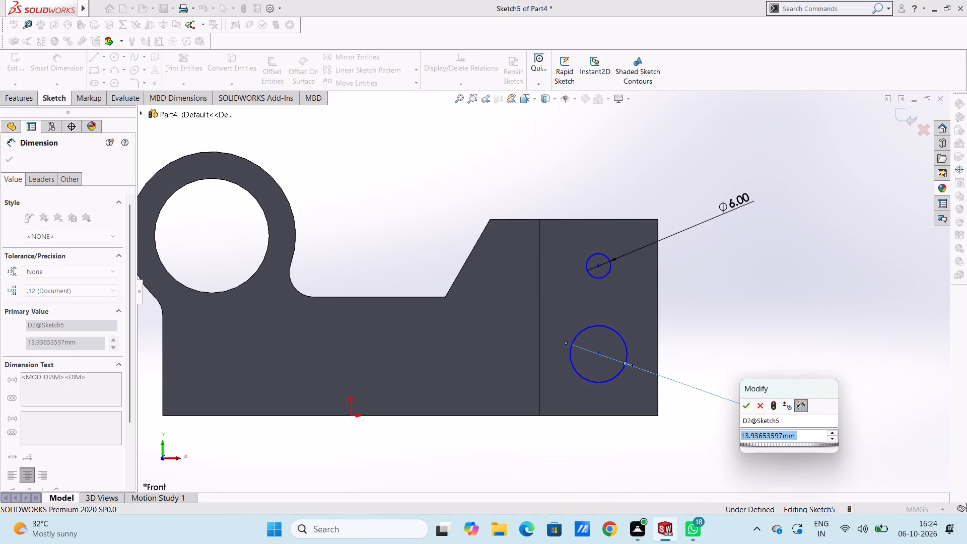
pyautogui.press('6')
pyautogui.press('Return')
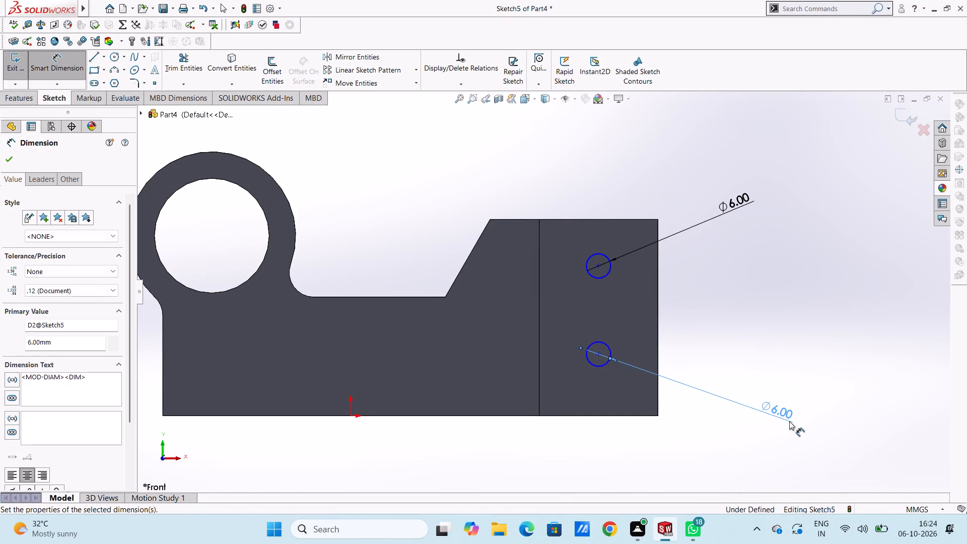
pyautogui.click(776, 311)
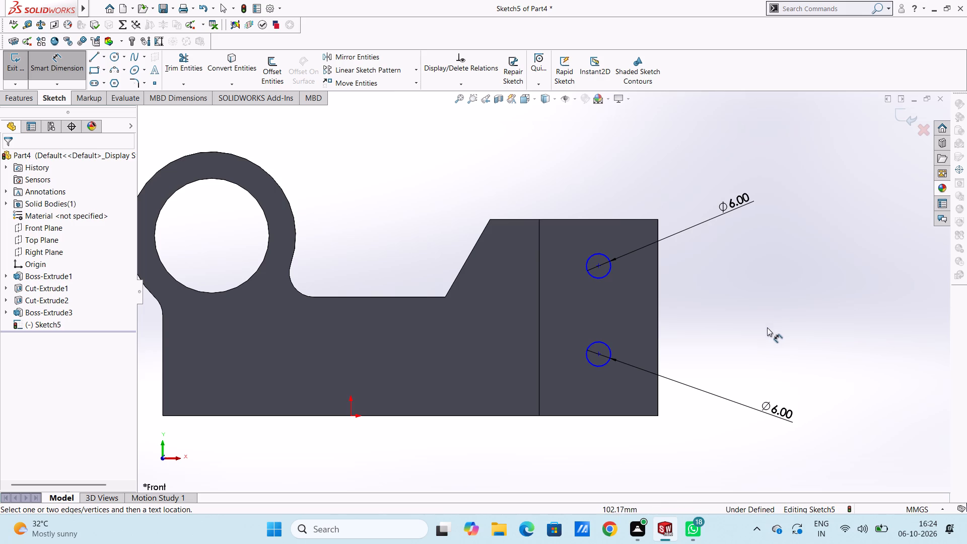
# Dimension the vertical distance between the two circle centres as 22 mm.
pyautogui.click(597, 354)
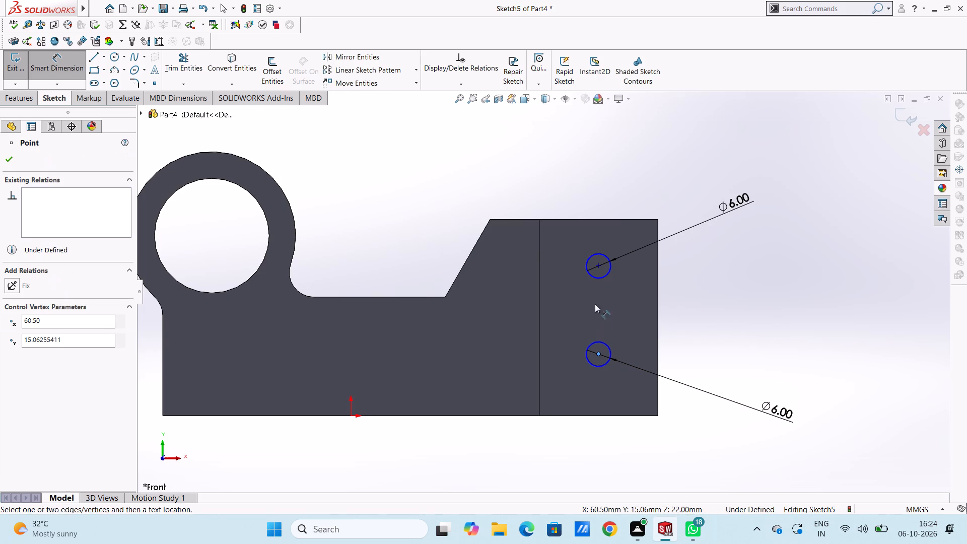
pyautogui.click(599, 266)
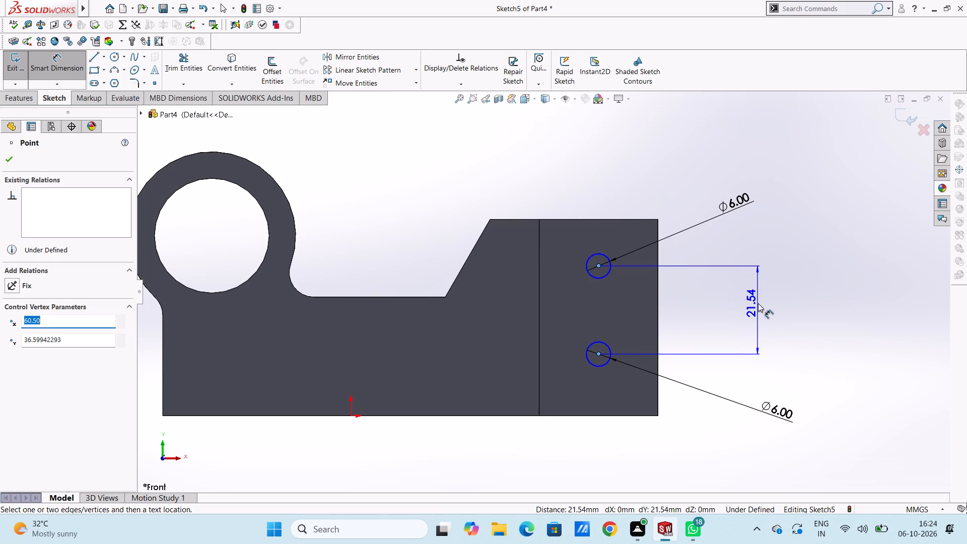
pyautogui.click(769, 305)
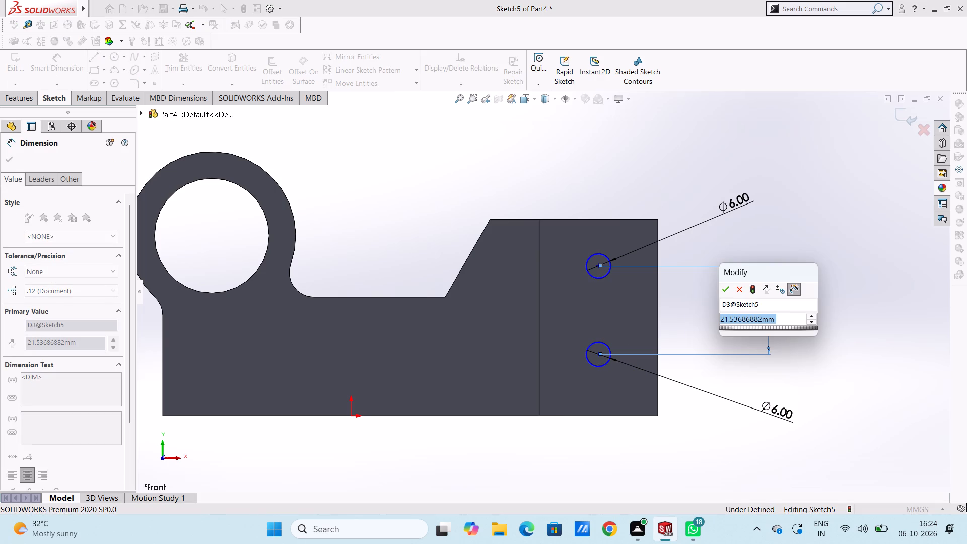
pyautogui.write('22')
pyautogui.press('Return')
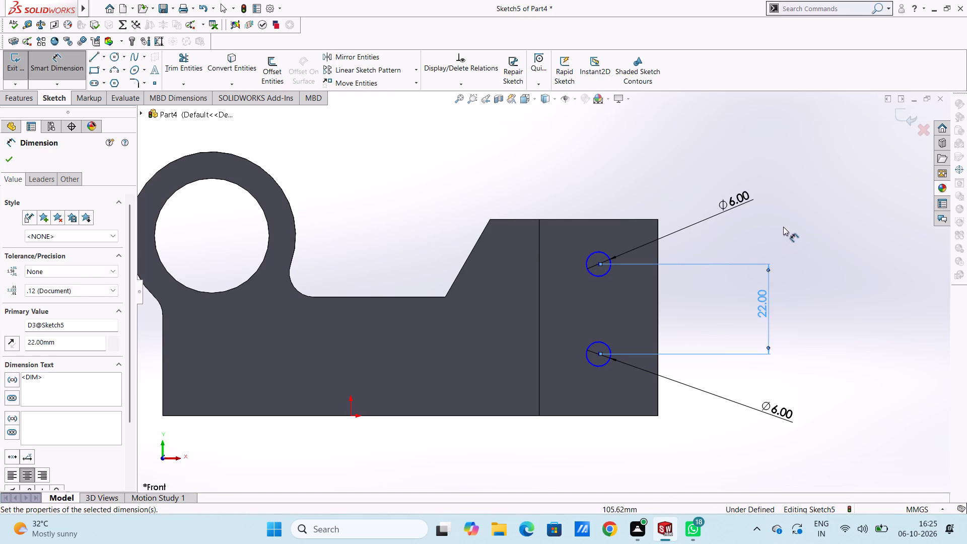
pyautogui.click(783, 226)
# Dimension the upper circle's centre 13 mm below the tongue's top edge.
pyautogui.click(597, 266)
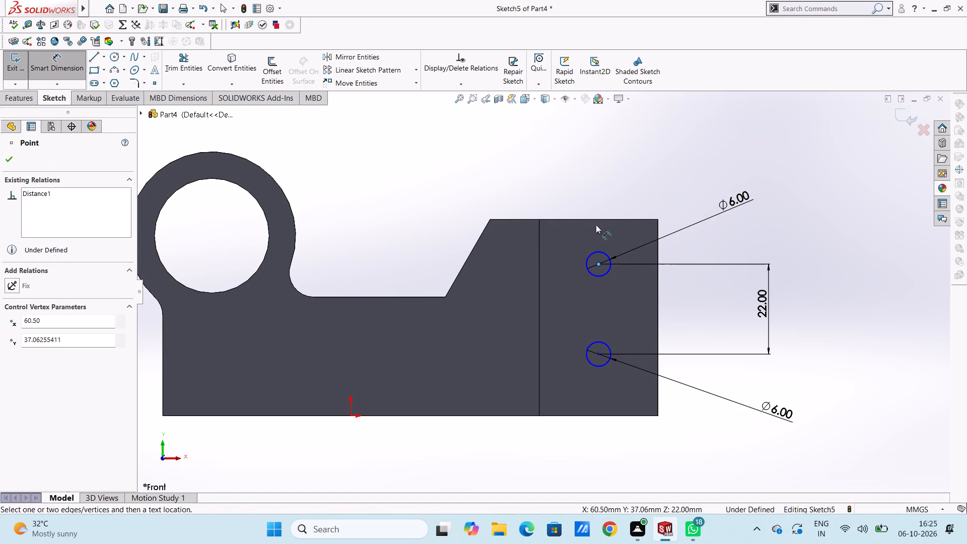
pyautogui.click(597, 220)
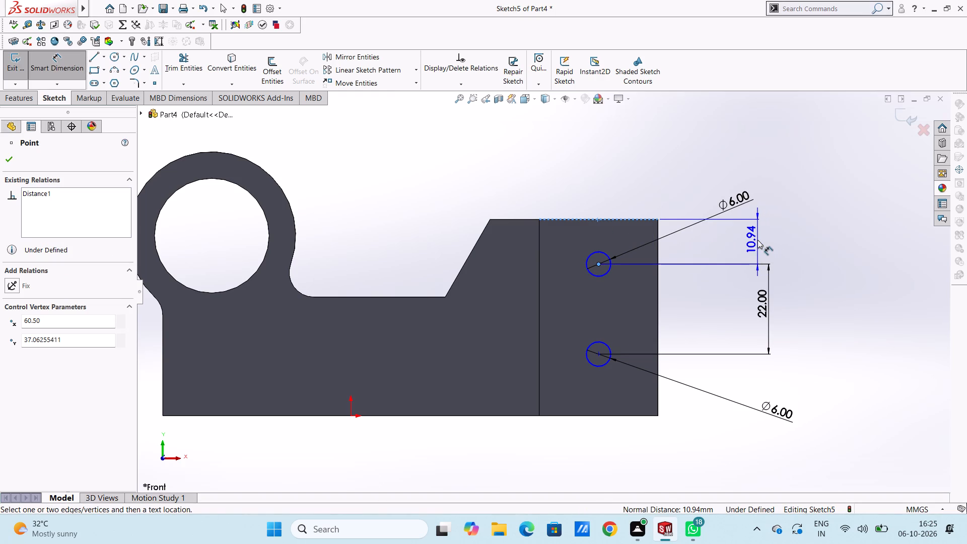
pyautogui.click(757, 239)
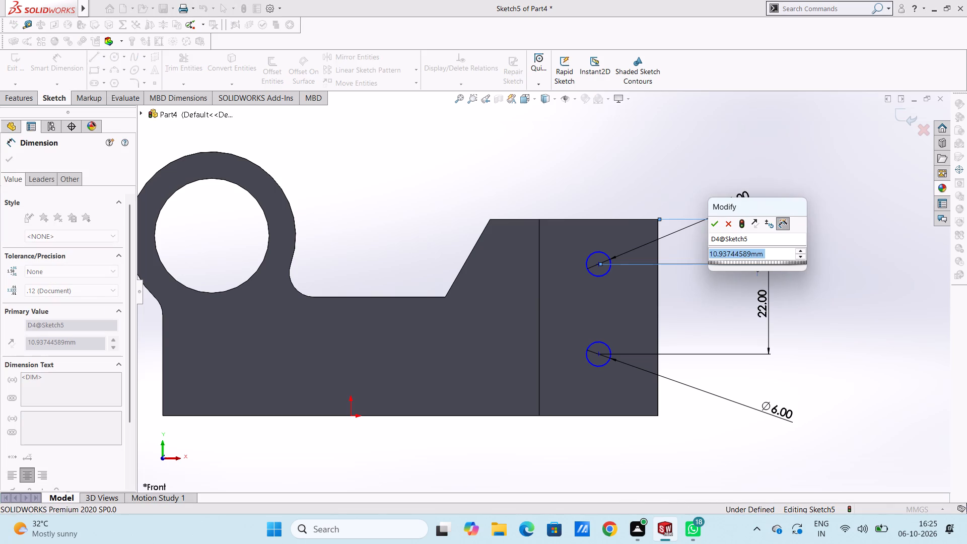
pyautogui.write('13')
pyautogui.press('Return')
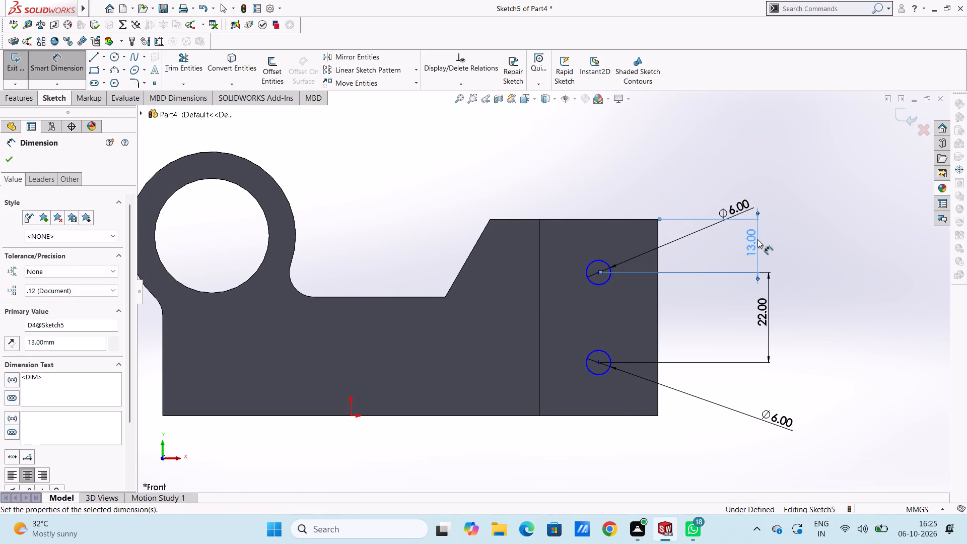
pyautogui.click(594, 177)
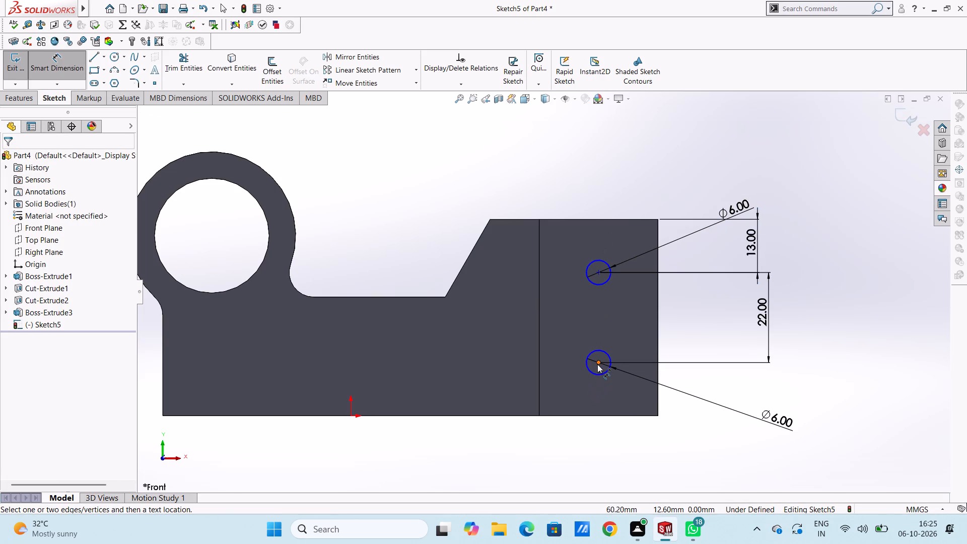
# Dimension the distance from the lower circle's centre to the tongue's bottom edge.
pyautogui.click(597, 364)
pyautogui.click(607, 417)
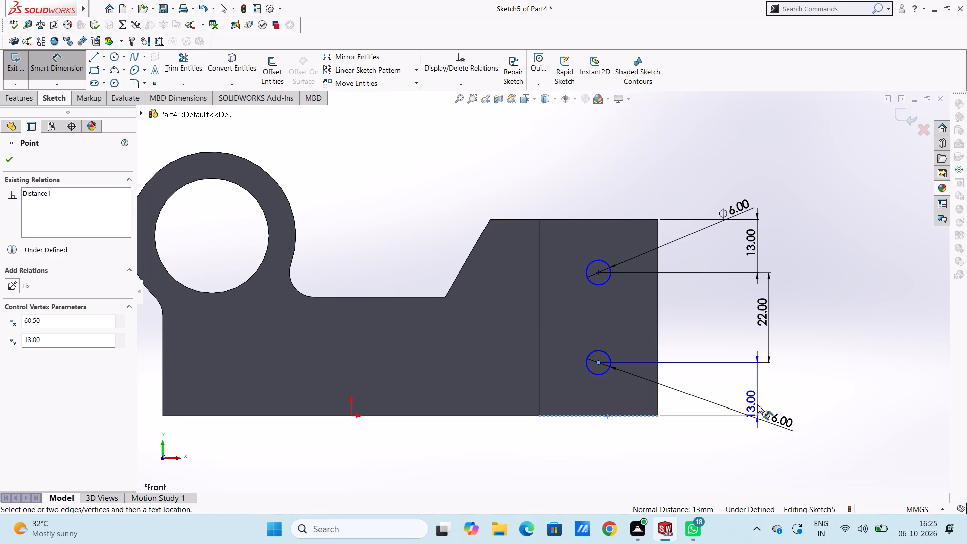
pyautogui.click(777, 394)
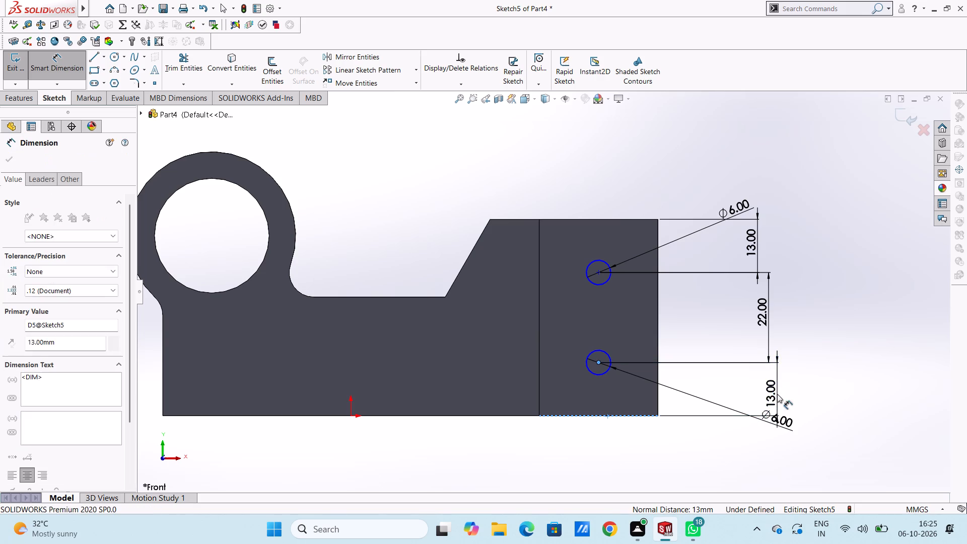
pyautogui.click(734, 379)
pyautogui.click(725, 337)
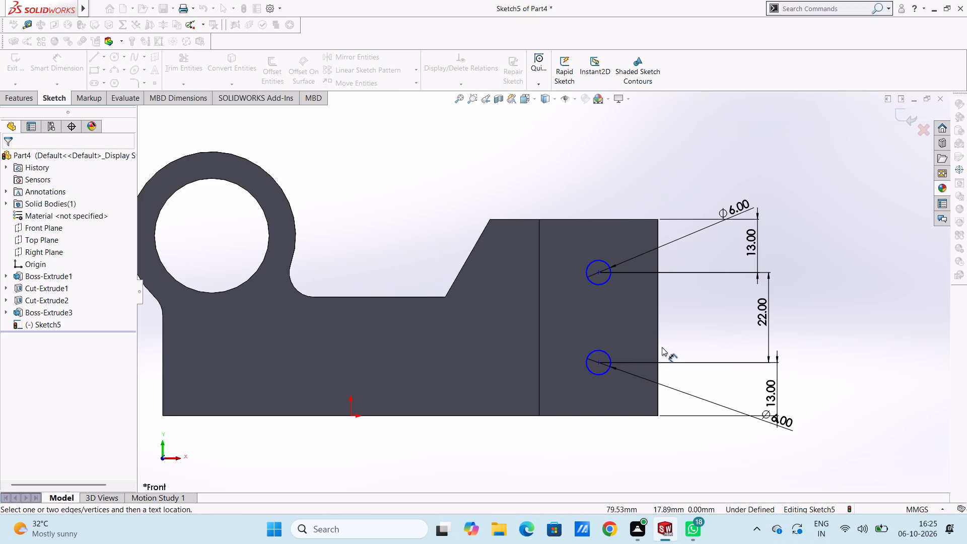
# Dimension the horizontal distance from the lower circle's centre to the tongue's outer vertical edge, keeping its drawn value.
pyautogui.click(598, 362)
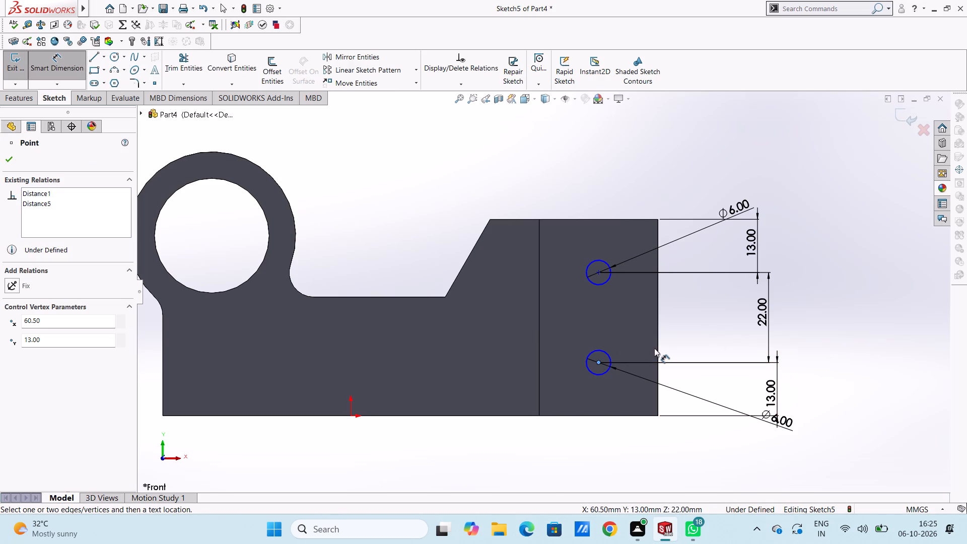
pyautogui.click(656, 348)
pyautogui.click(641, 148)
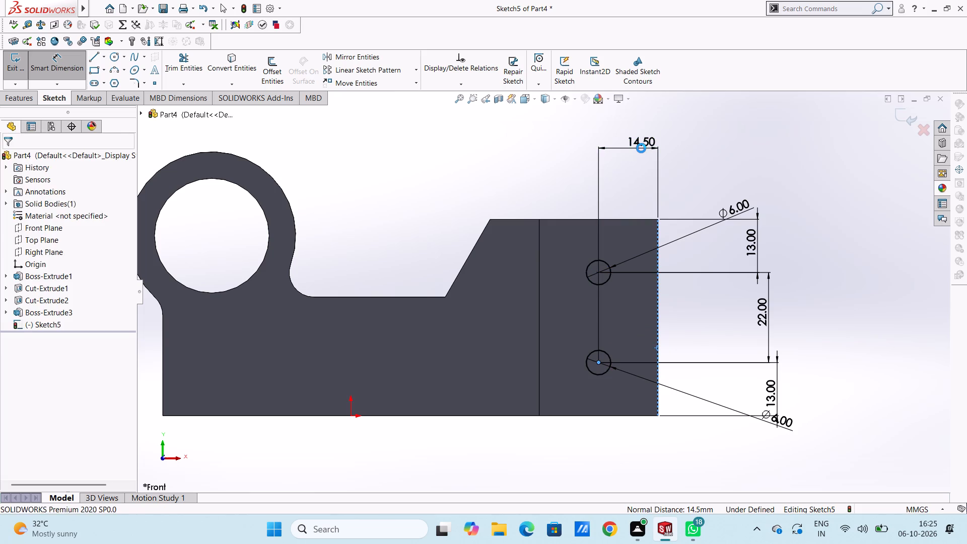
pyautogui.click(600, 137)
pyautogui.click(574, 159)
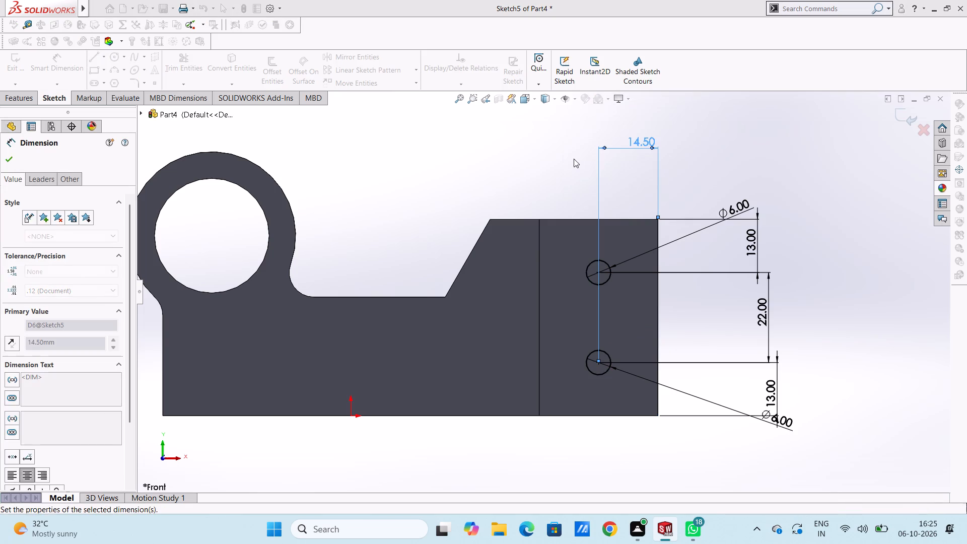
# Cut-extrude both 6 mm circles through the tongue as a blind cut 48 mm deep.
pyautogui.scroll(2, 597, 200)
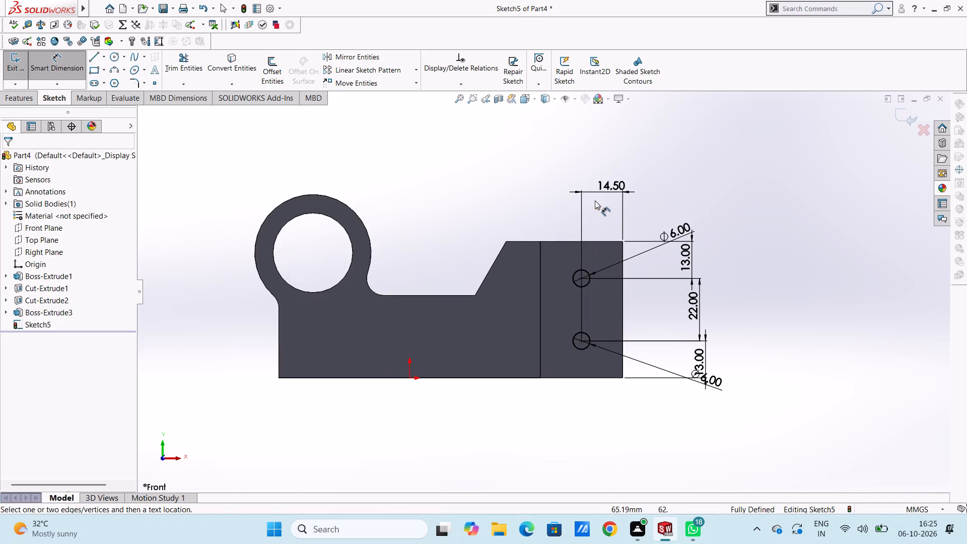
pyautogui.moveTo(727, 197); pyautogui.dragTo(684, 244, button='middle')
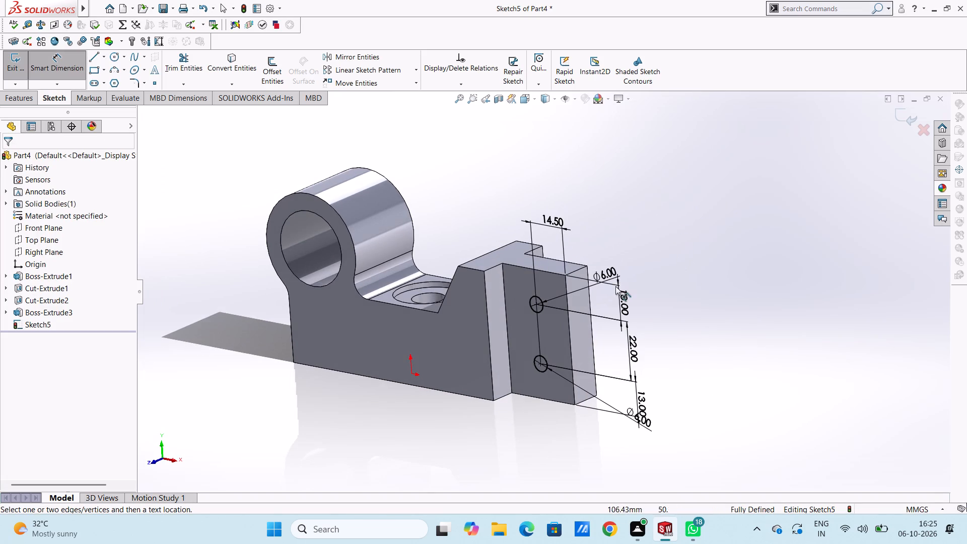
pyautogui.click(69, 67)
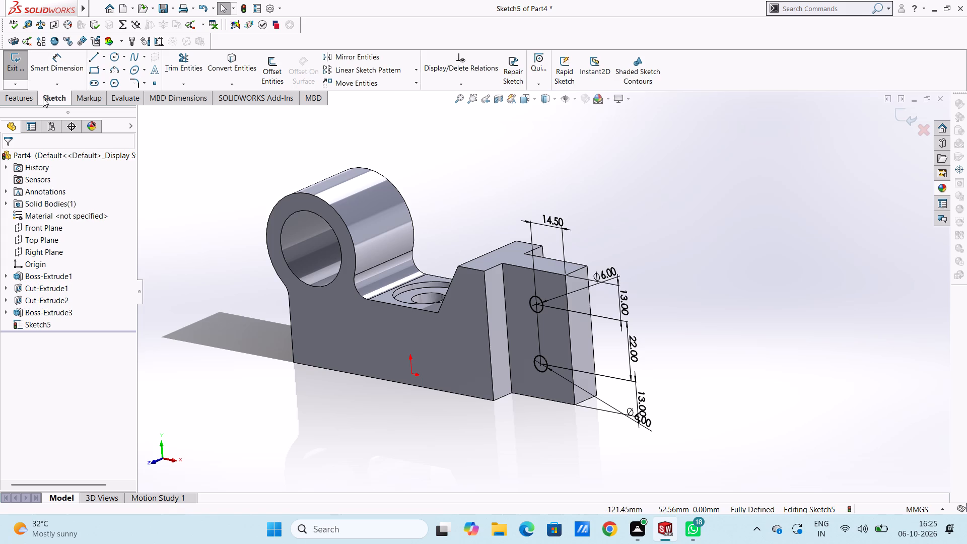
pyautogui.click(28, 97)
pyautogui.click(180, 71)
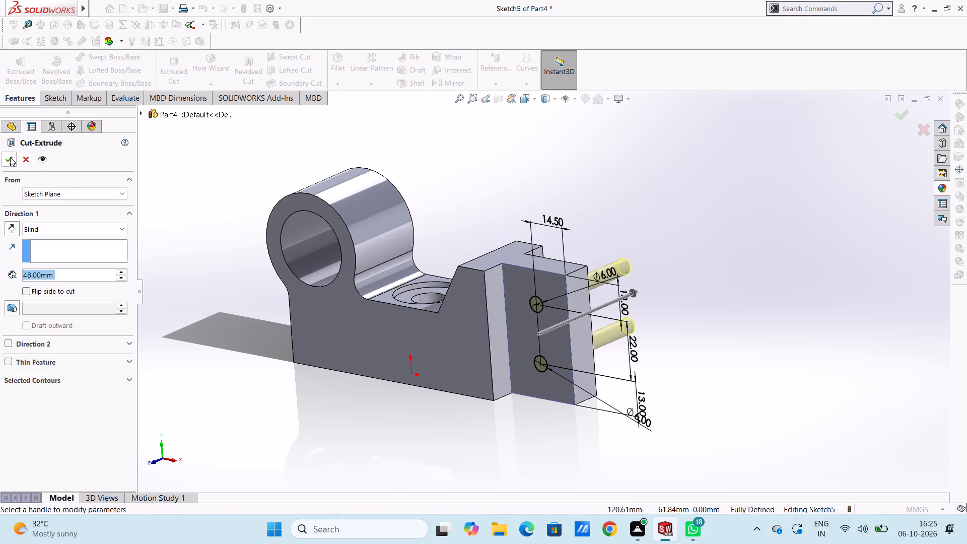
pyautogui.click(10, 157)
pyautogui.click(181, 183)
# Examine the two new holes in the tongue and the whole part from the front, side and back.
pyautogui.moveTo(221, 182); pyautogui.dragTo(256, 191, button='middle')
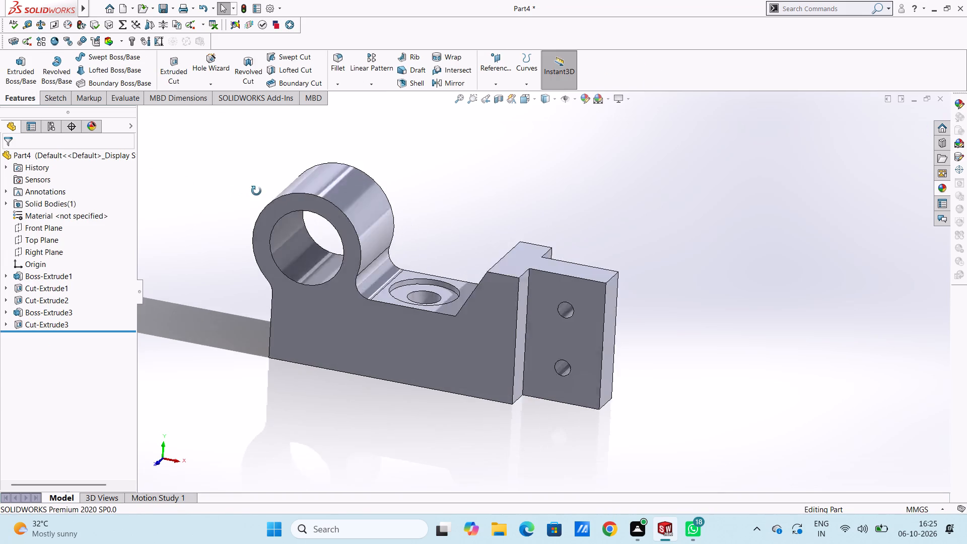
pyautogui.moveTo(256, 191); pyautogui.dragTo(259, 189, button='middle')
pyautogui.scroll(3, 247, 227)
pyautogui.moveTo(340, 240); pyautogui.dragTo(333, 241, button='middle')
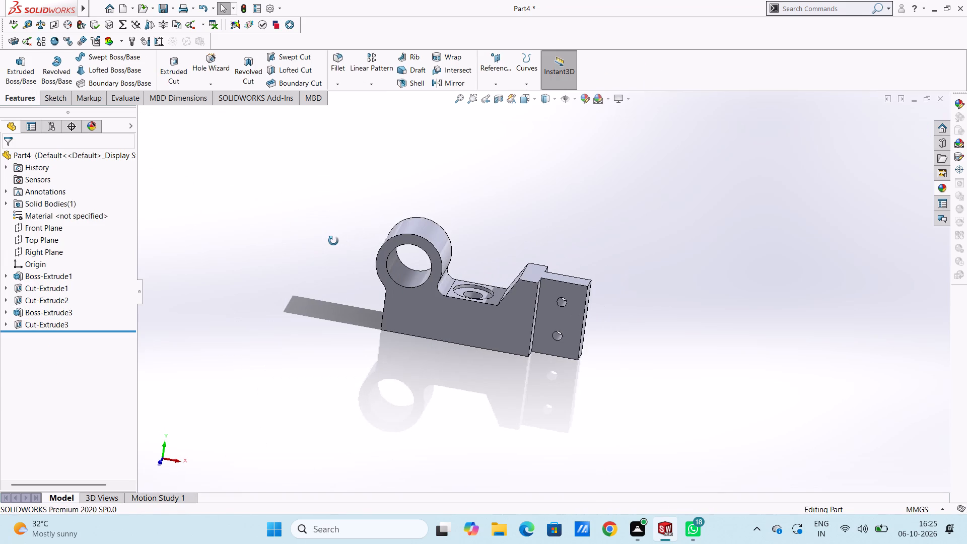
pyautogui.moveTo(333, 241); pyautogui.dragTo(312, 239, button='middle')
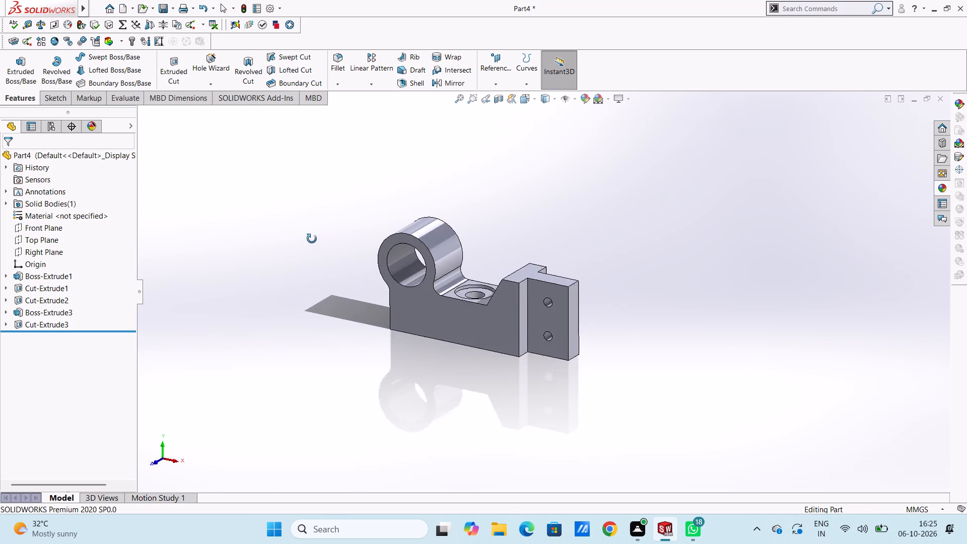
pyautogui.moveTo(312, 239); pyautogui.dragTo(263, 221, button='middle')
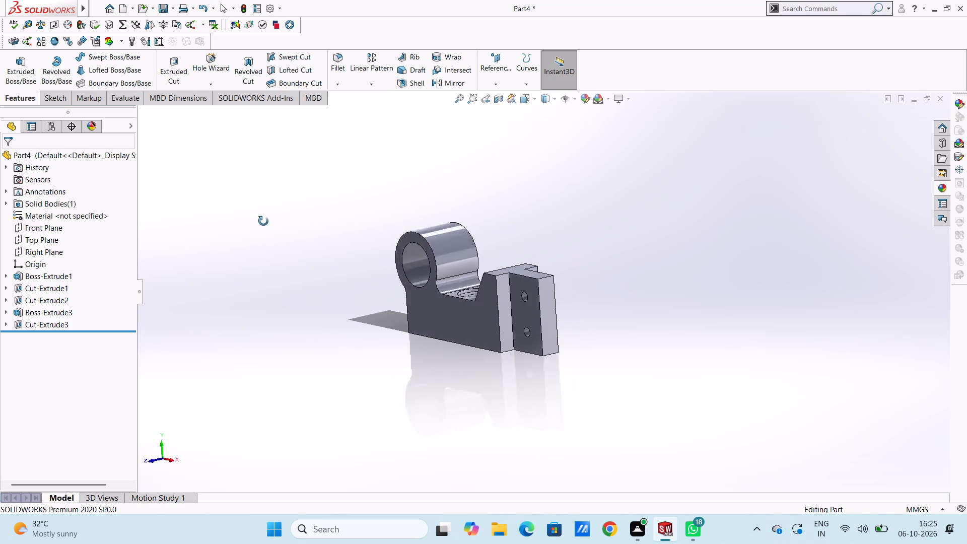
pyautogui.moveTo(263, 221); pyautogui.dragTo(177, 233, button='middle')
pyautogui.scroll(1, 178, 235)
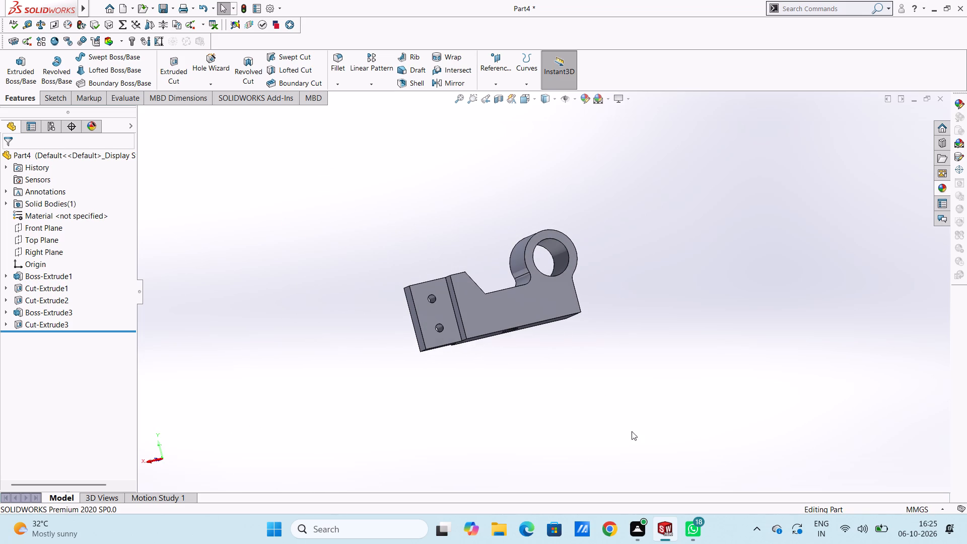
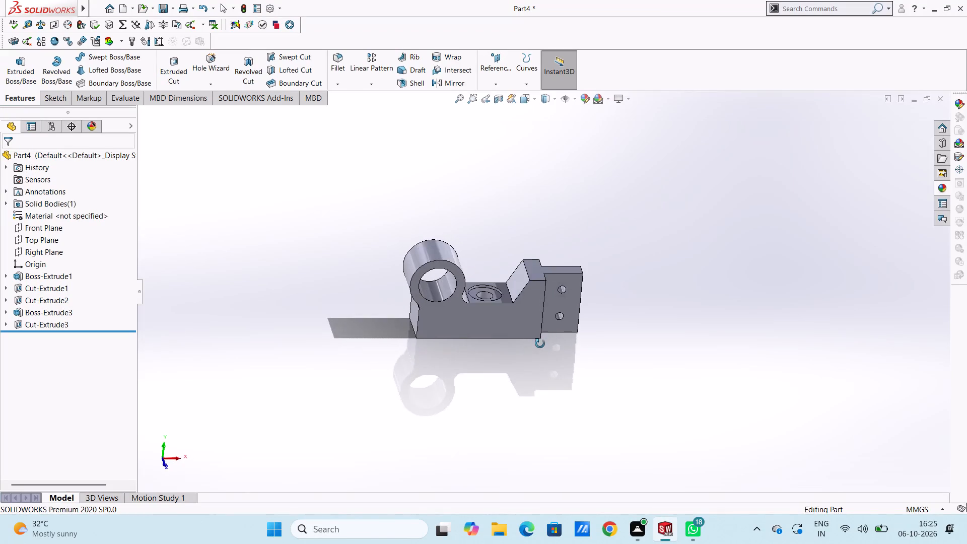
# Examine the whole part from several angles, including the ring, the recess and the drilled tongue.
pyautogui.moveTo(514, 340); pyautogui.dragTo(517, 338, button='middle')
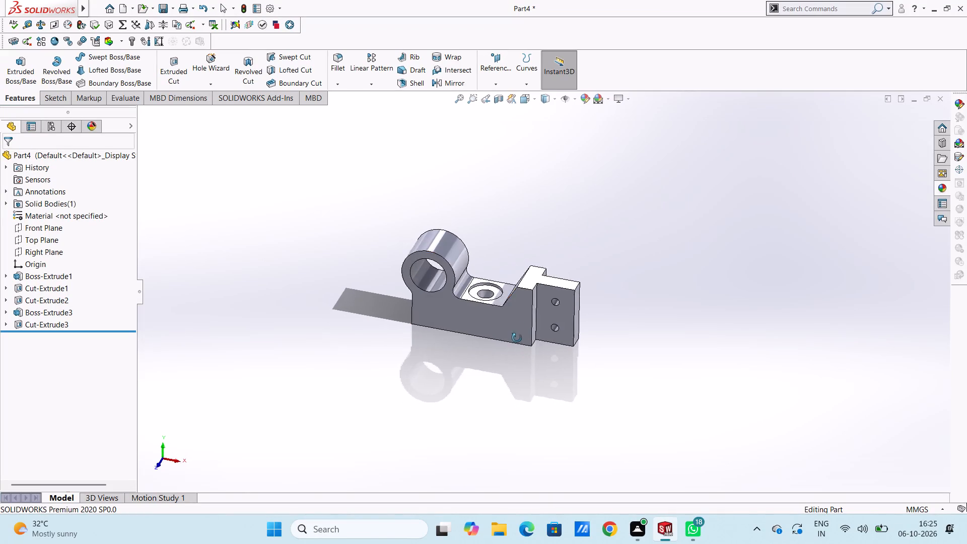
pyautogui.moveTo(517, 338); pyautogui.dragTo(539, 299, button='middle')
pyautogui.moveTo(360, 290); pyautogui.dragTo(378, 288, button='middle')
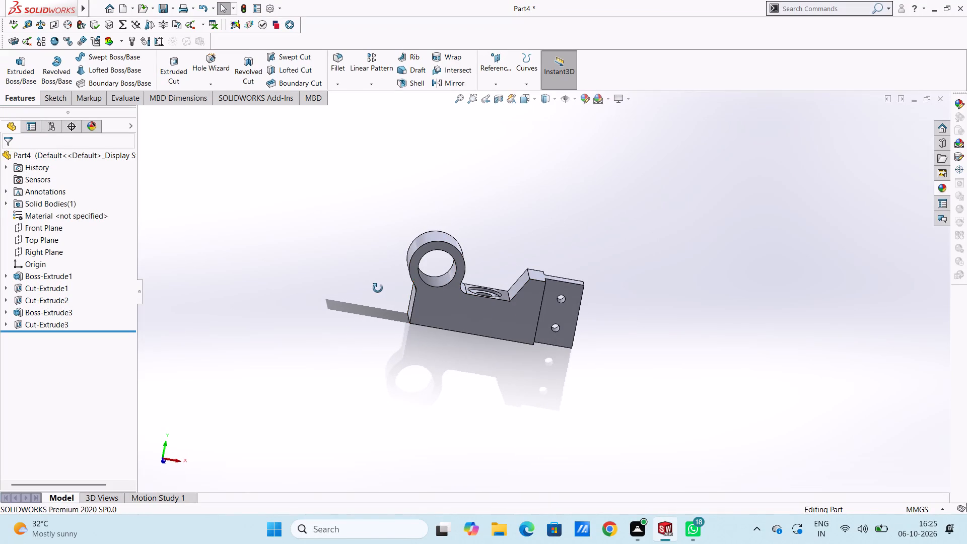
pyautogui.moveTo(378, 288); pyautogui.dragTo(339, 264, button='middle')
pyautogui.moveTo(346, 254); pyautogui.dragTo(420, 320, button='middle')
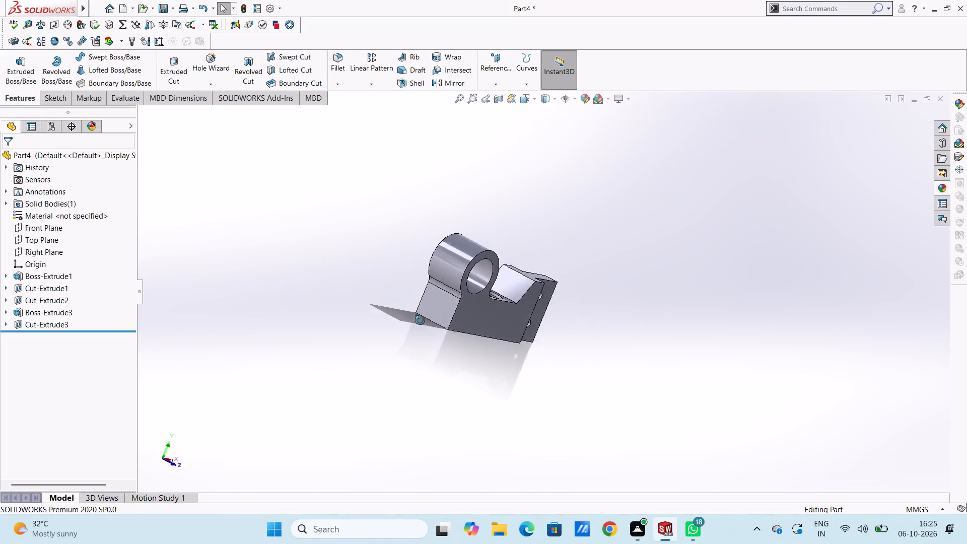
pyautogui.moveTo(420, 320); pyautogui.dragTo(315, 418, button='middle')
pyautogui.scroll(-1, 316, 417)
pyautogui.scroll(1, 417, 319)
pyautogui.moveTo(417, 319); pyautogui.dragTo(417, 206, button='middle')
pyautogui.scroll(-1, 362, 344)
pyautogui.scroll(1, 417, 206)
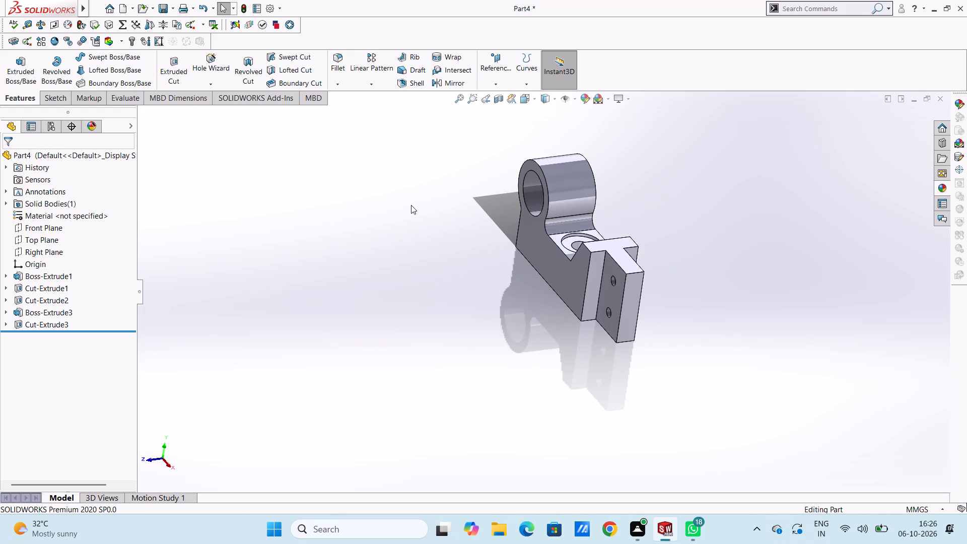
# On the part's bottom face, sketch circles about 6.6 mm and 8.4 mm in diameter beyond opposite long sides, aligned with the 12 mm hole's centre.
pyautogui.hotkey('ctrl', '5')
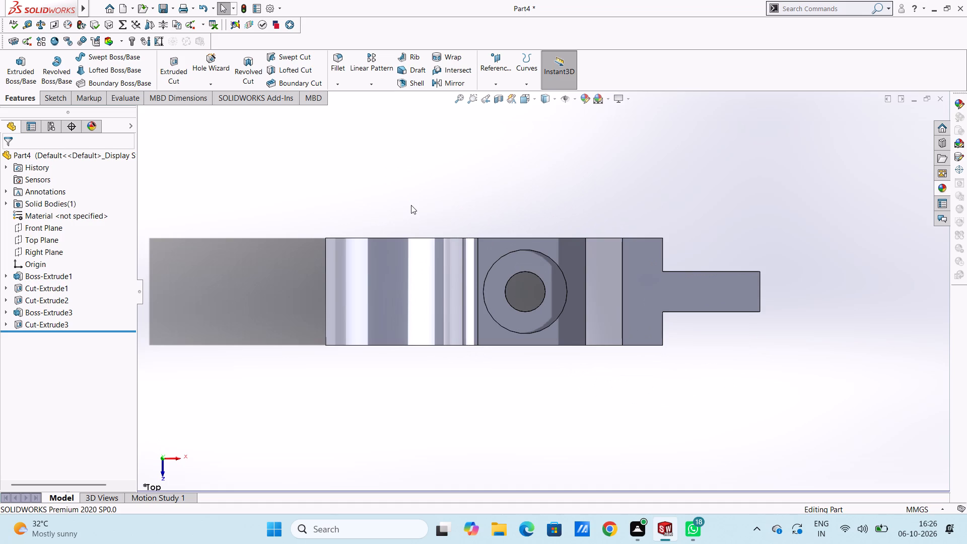
pyautogui.hotkey('ctrl', '6')
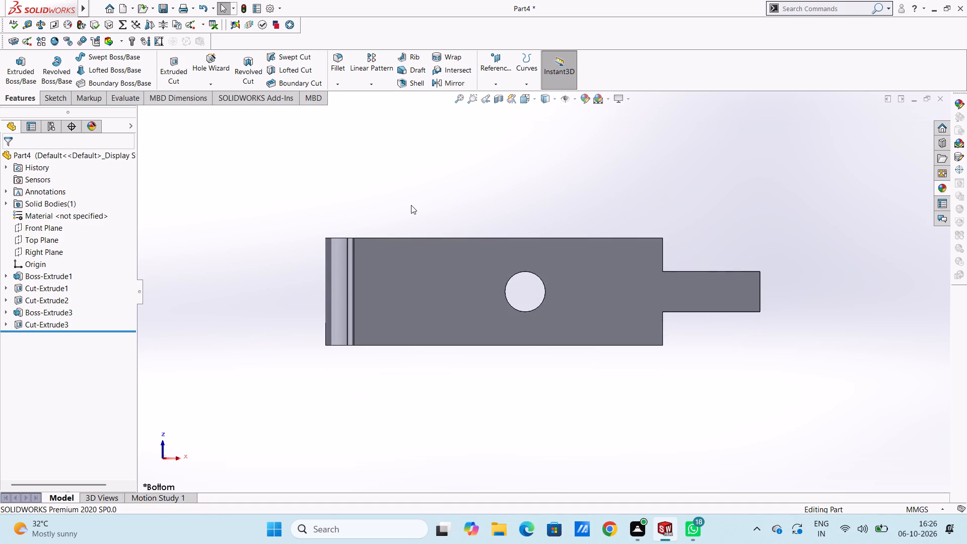
pyautogui.click(435, 271)
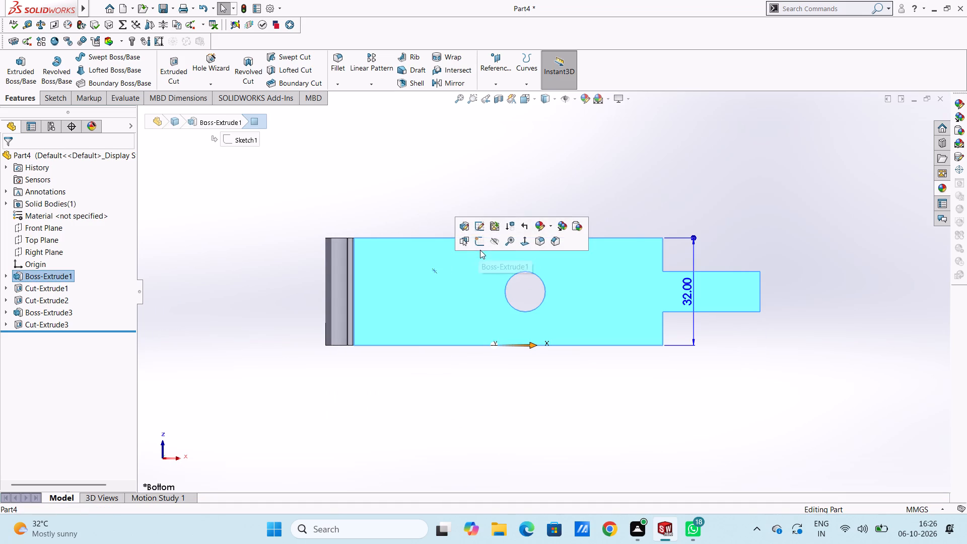
pyautogui.click(479, 243)
pyautogui.click(502, 203)
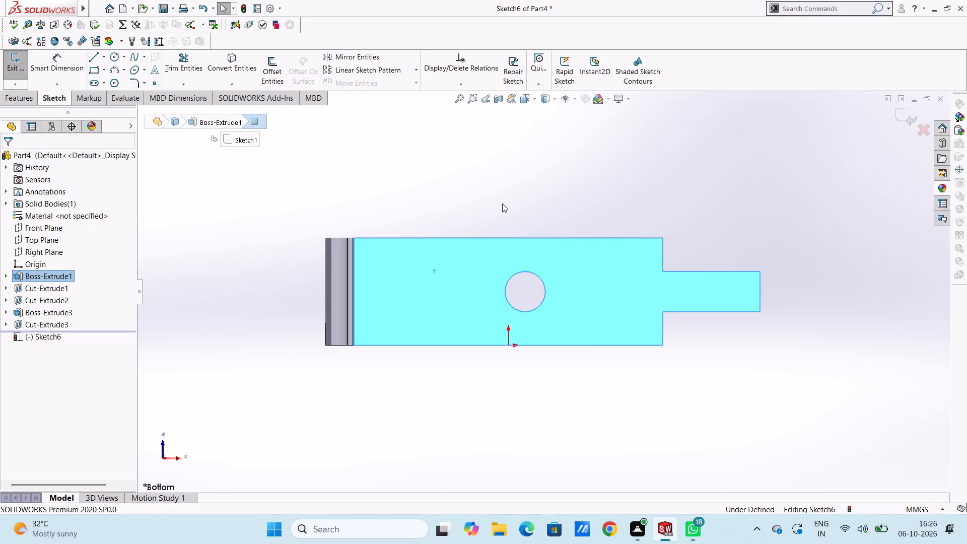
pyautogui.scroll(2, 502, 203)
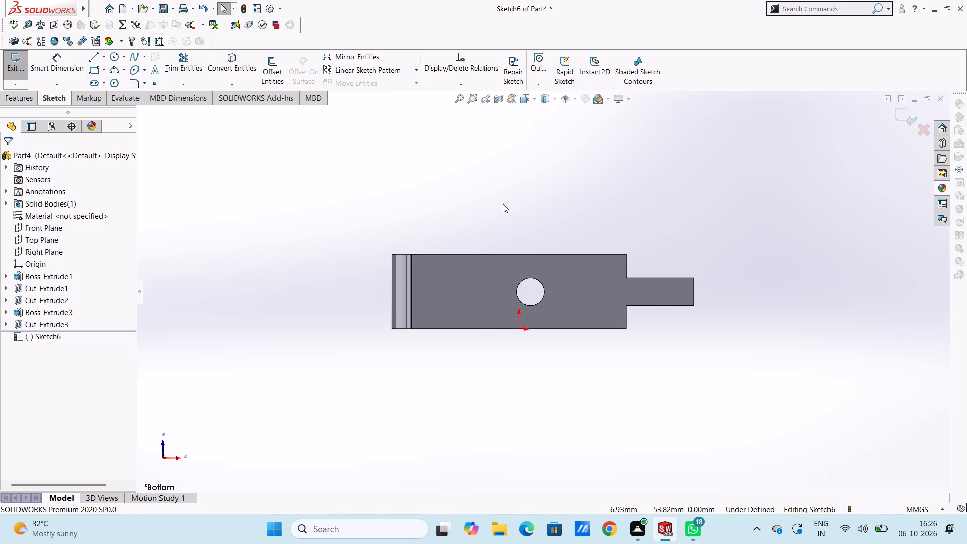
pyautogui.hotkey('ctrl', '5')
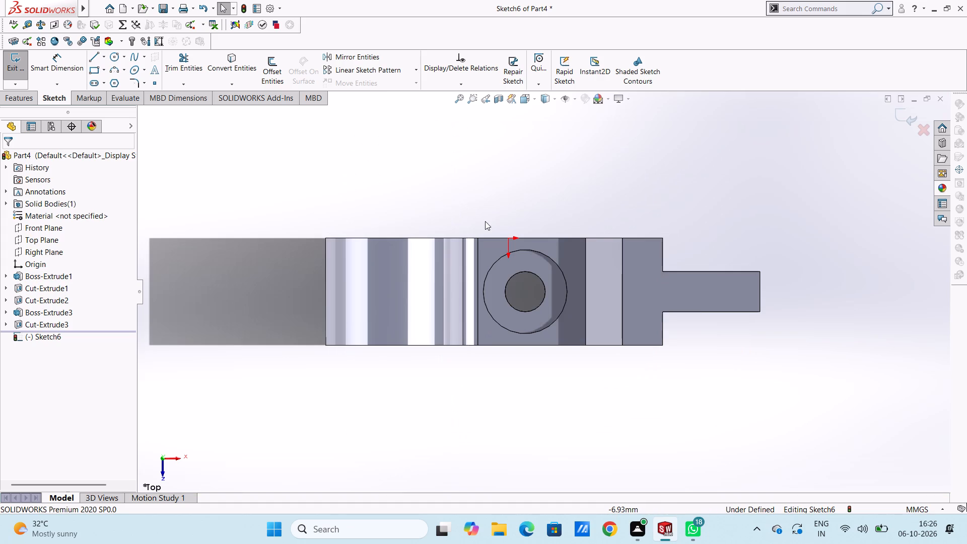
pyautogui.click(110, 55)
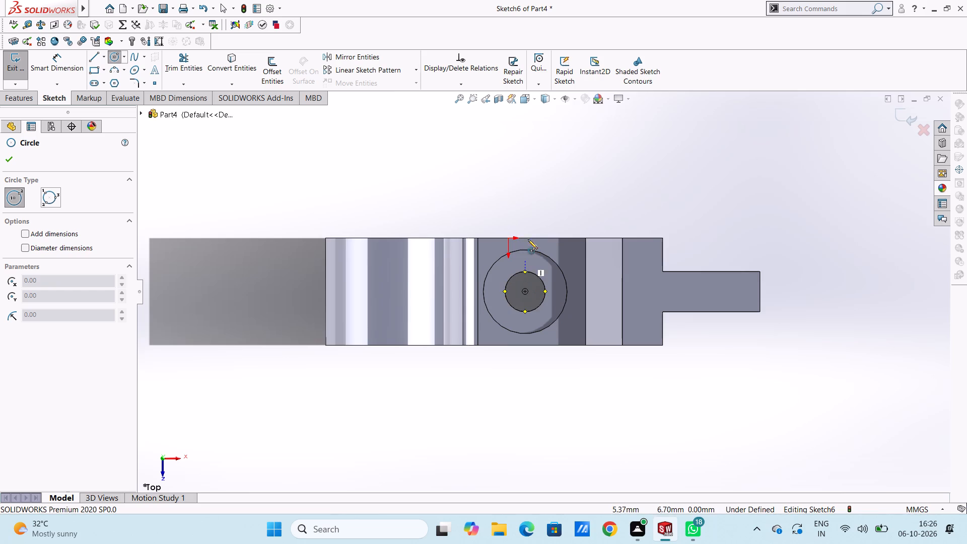
pyautogui.click(524, 204)
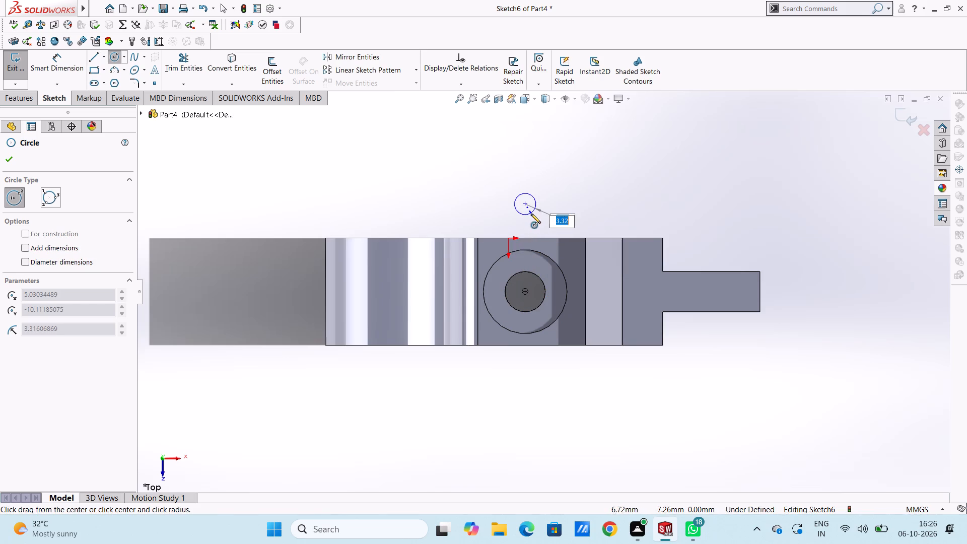
pyautogui.click(531, 214)
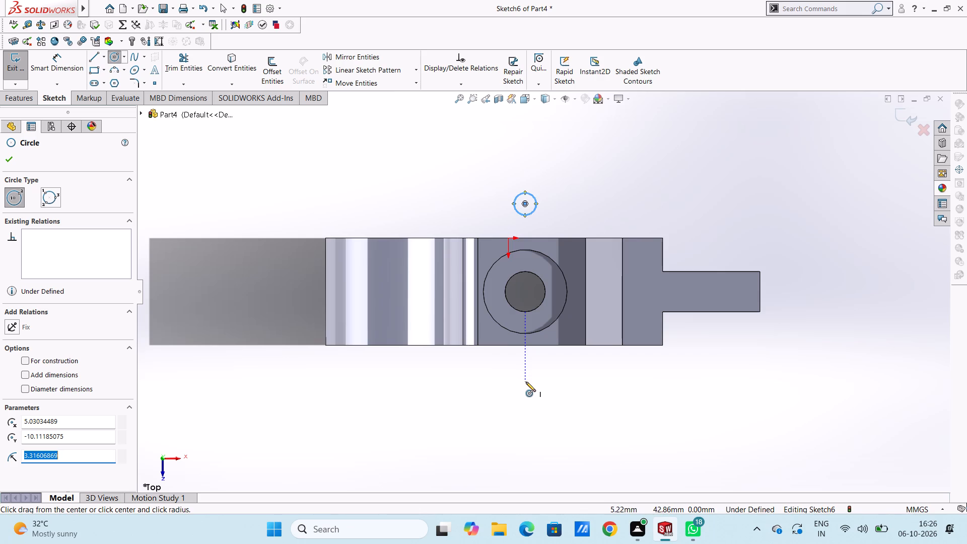
pyautogui.click(526, 382)
pyautogui.click(532, 394)
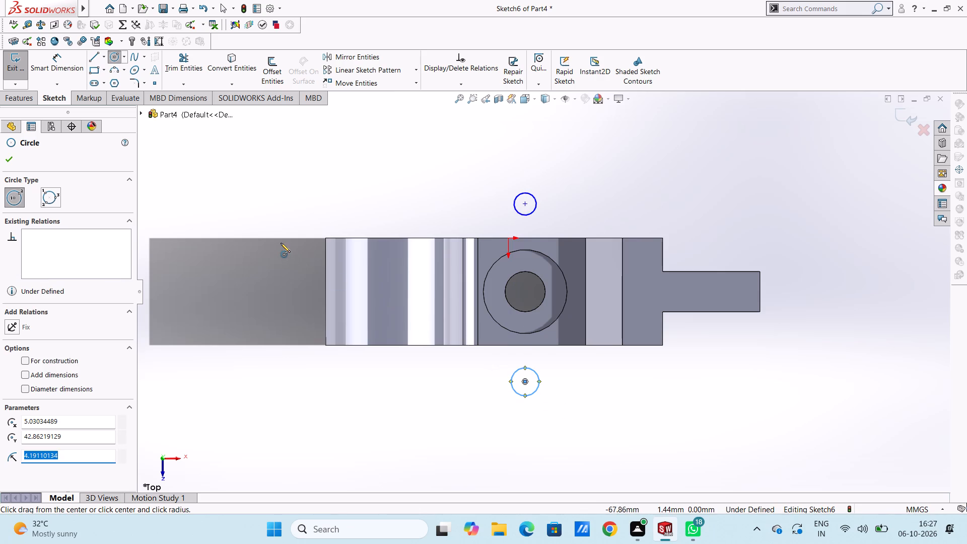
pyautogui.click(13, 159)
# Dimension both new circles to a diameter of 6 mm.
pyautogui.click(61, 65)
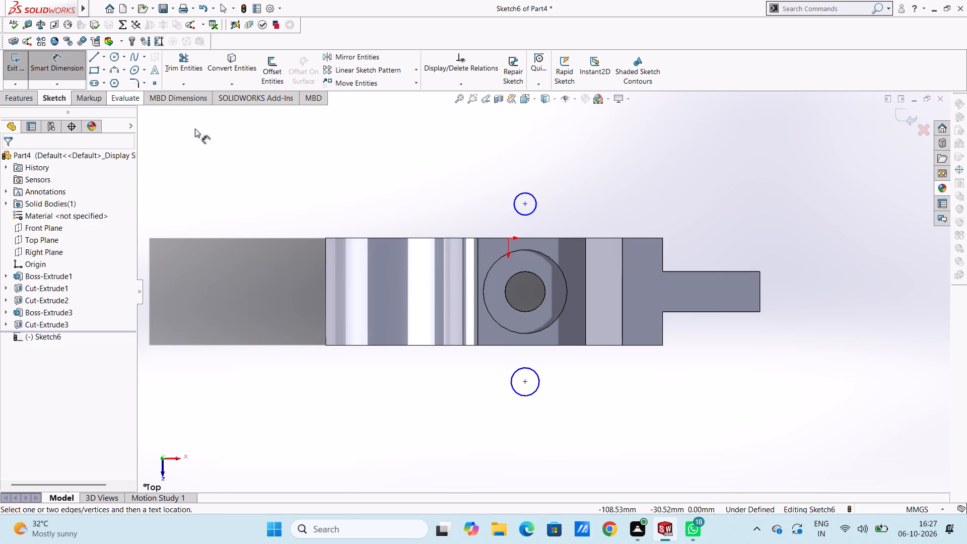
pyautogui.click(516, 207)
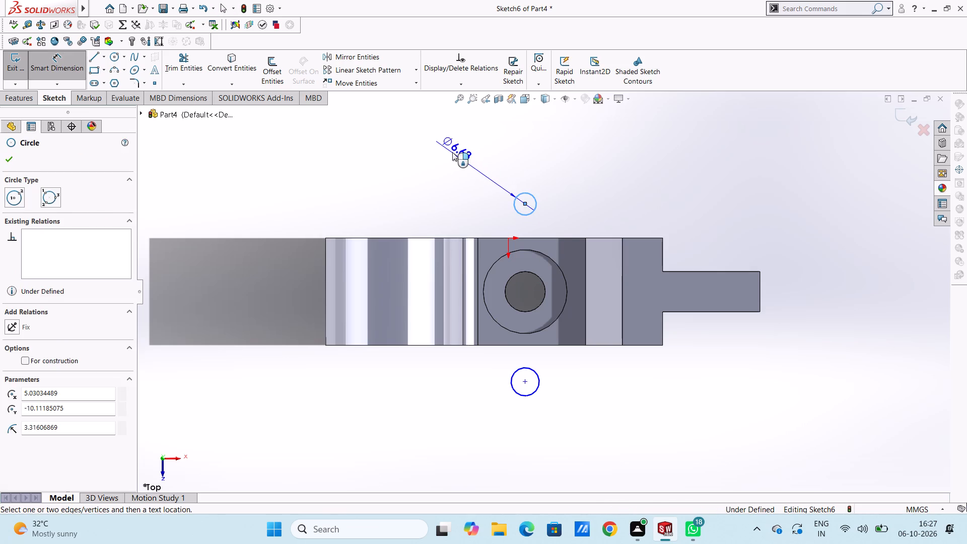
pyautogui.click(452, 152)
pyautogui.press('6')
pyautogui.press('Return')
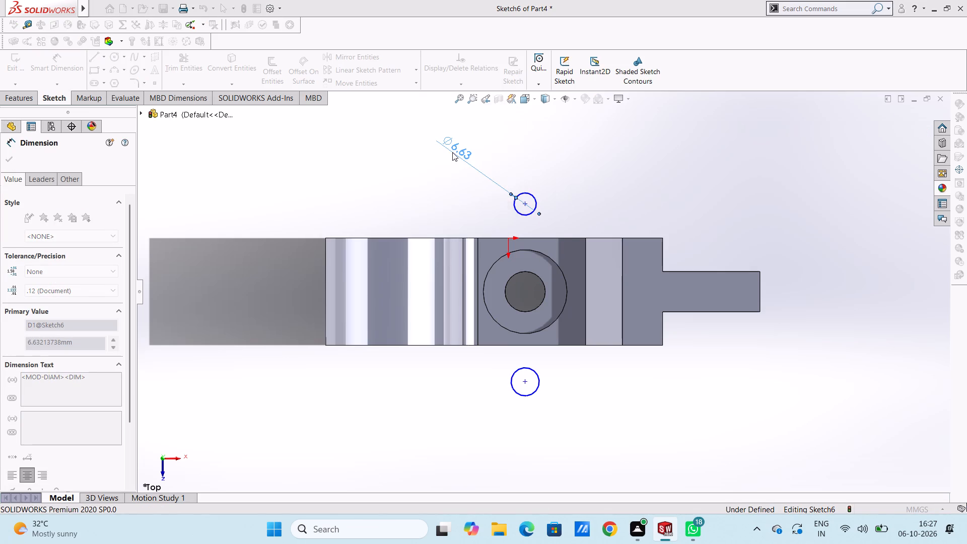
pyautogui.click(422, 183)
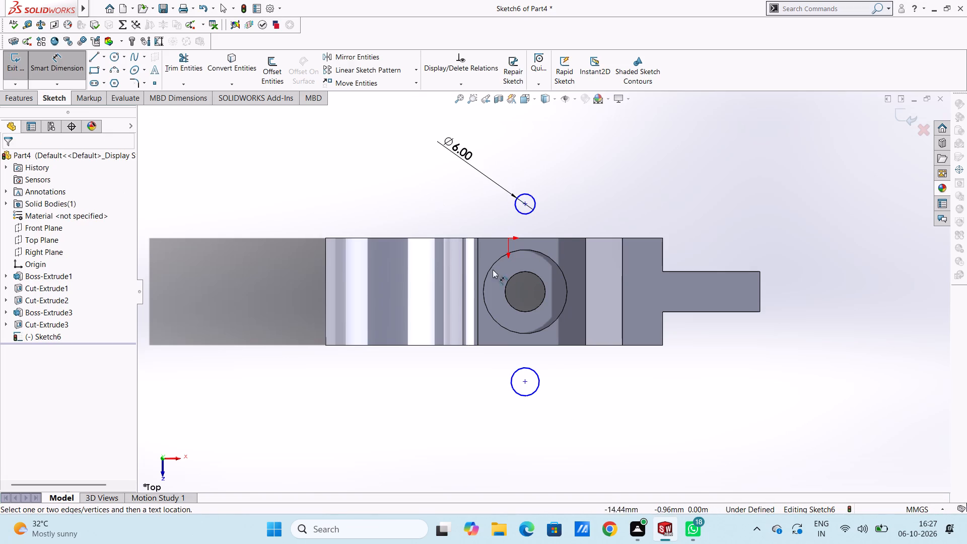
pyautogui.click(529, 397)
pyautogui.click(372, 450)
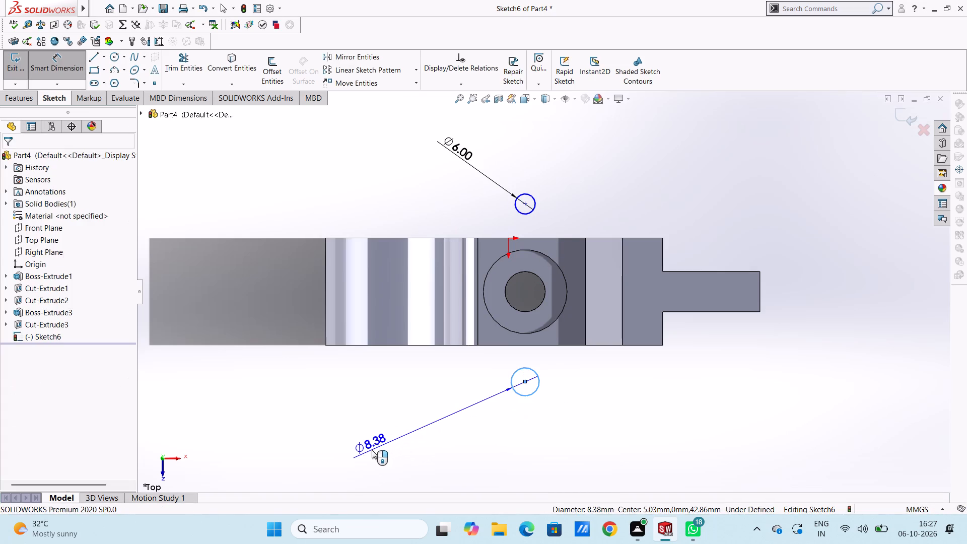
pyautogui.press('6')
pyautogui.press('Return')
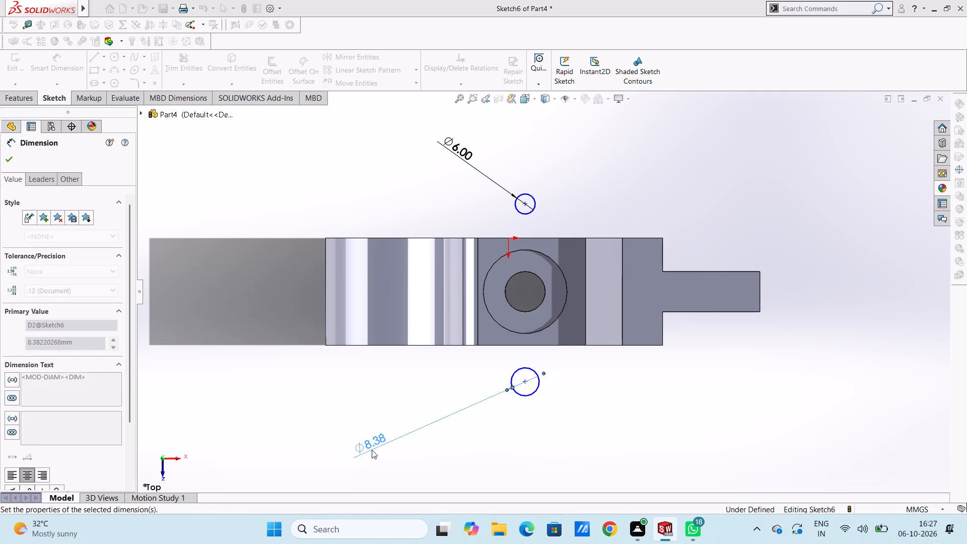
pyautogui.click(313, 425)
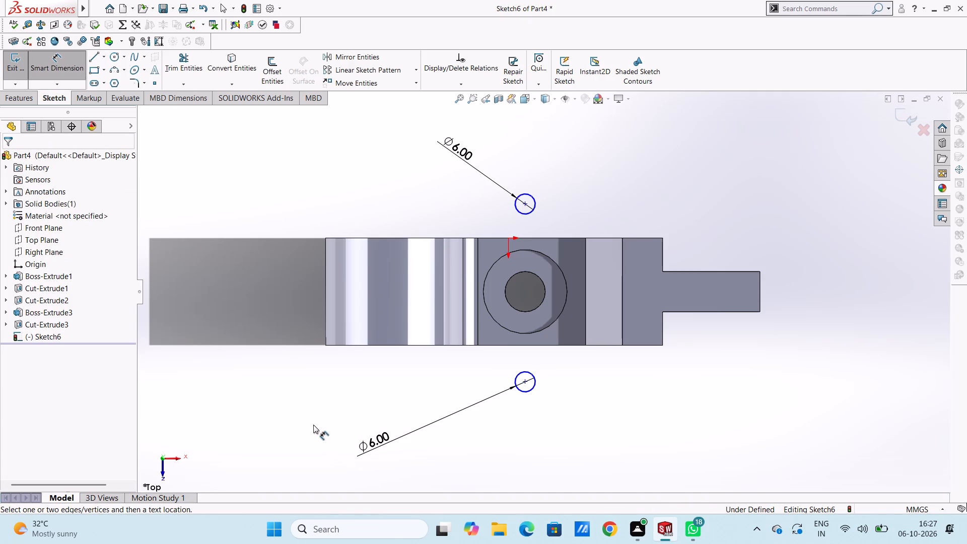
# Set the distance between the two circles' centres to 48 mm.
pyautogui.click(525, 384)
pyautogui.click(527, 206)
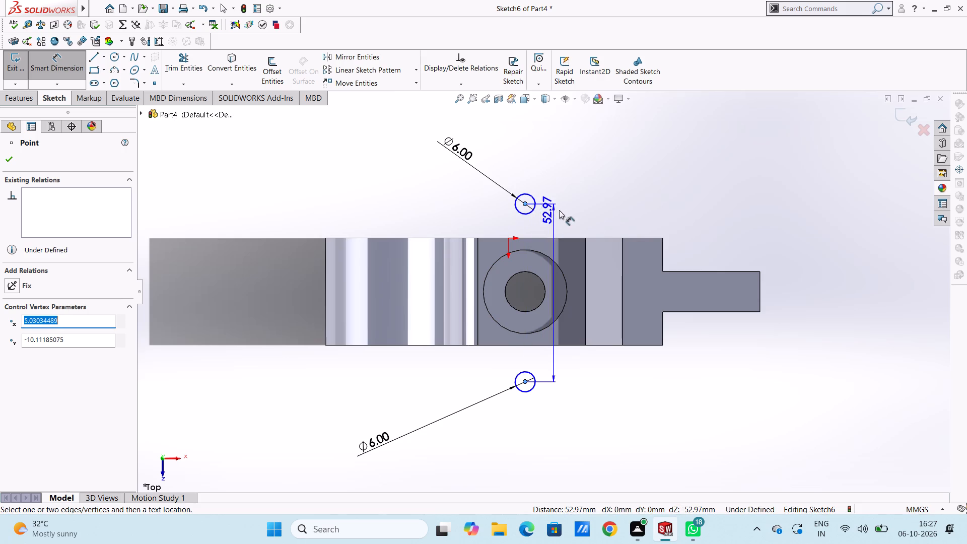
pyautogui.click(582, 186)
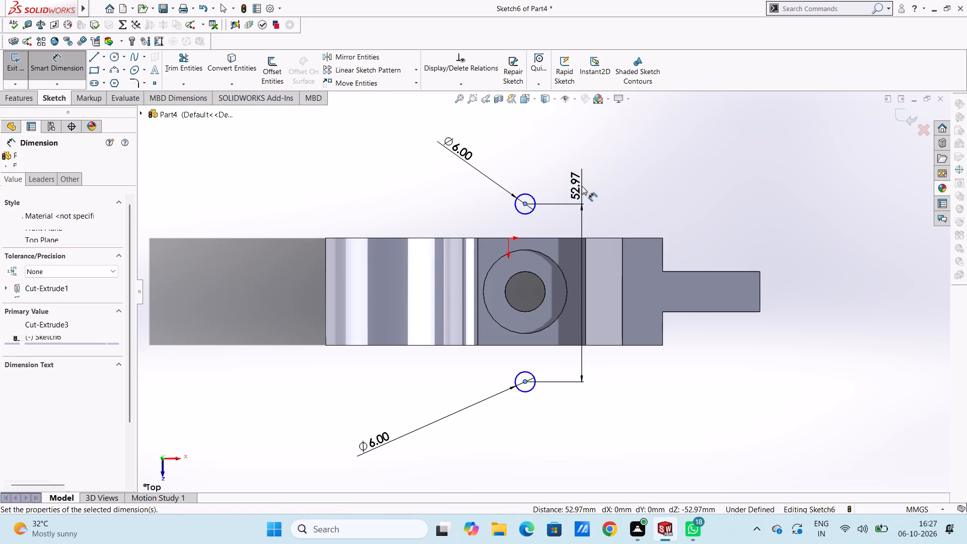
pyautogui.write('48')
pyautogui.press('Return')
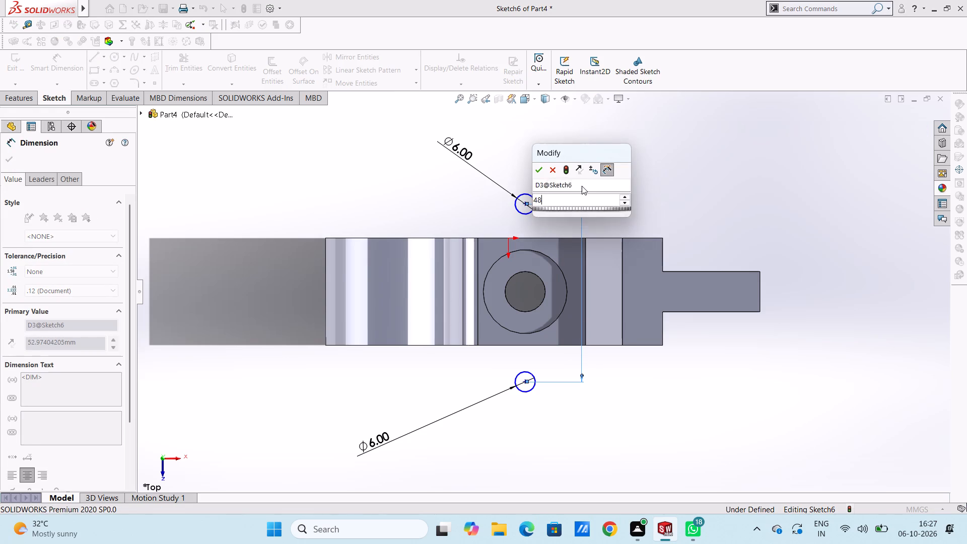
pyautogui.click(710, 184)
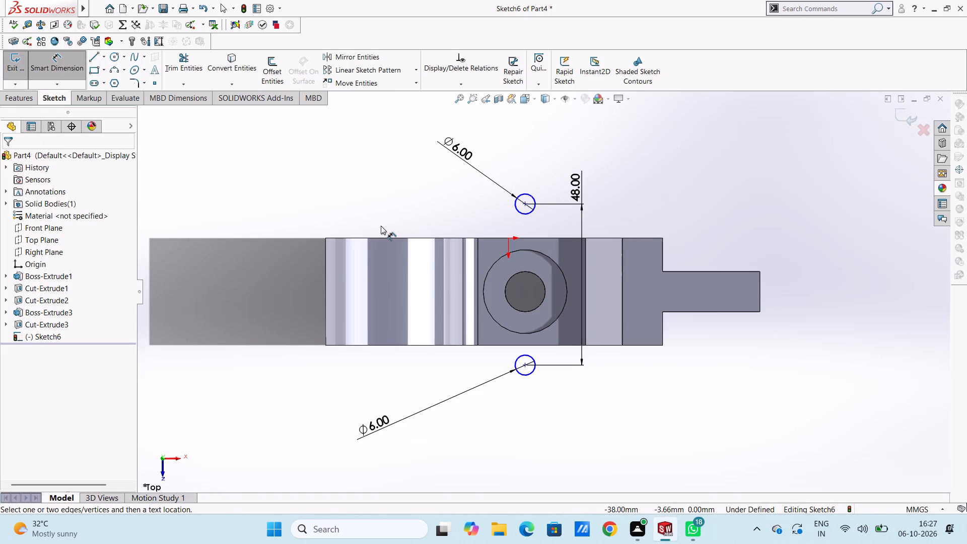
# Dimension the horizontal distance from the upper circle's centre to the sloped face's top edge, keeping its drawn value.
pyautogui.click(522, 202)
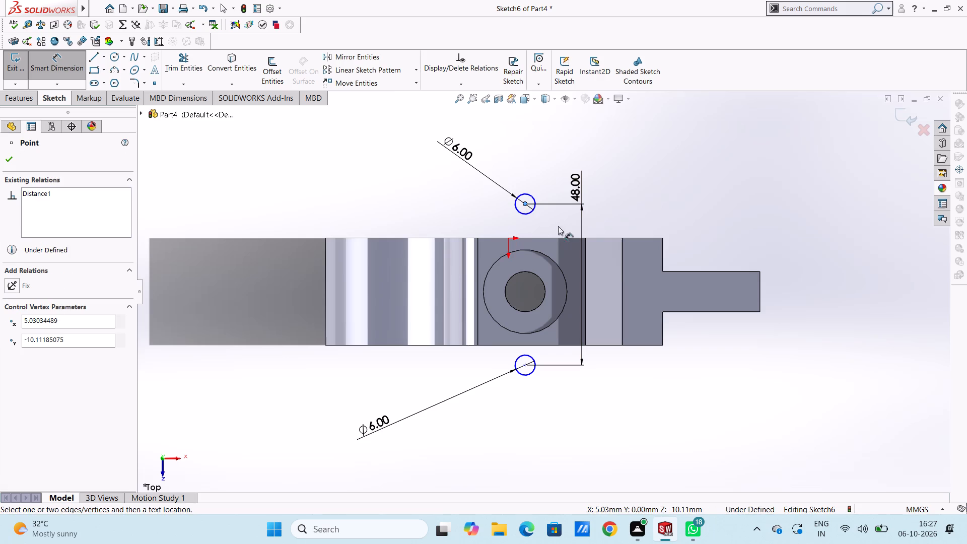
pyautogui.click(623, 289)
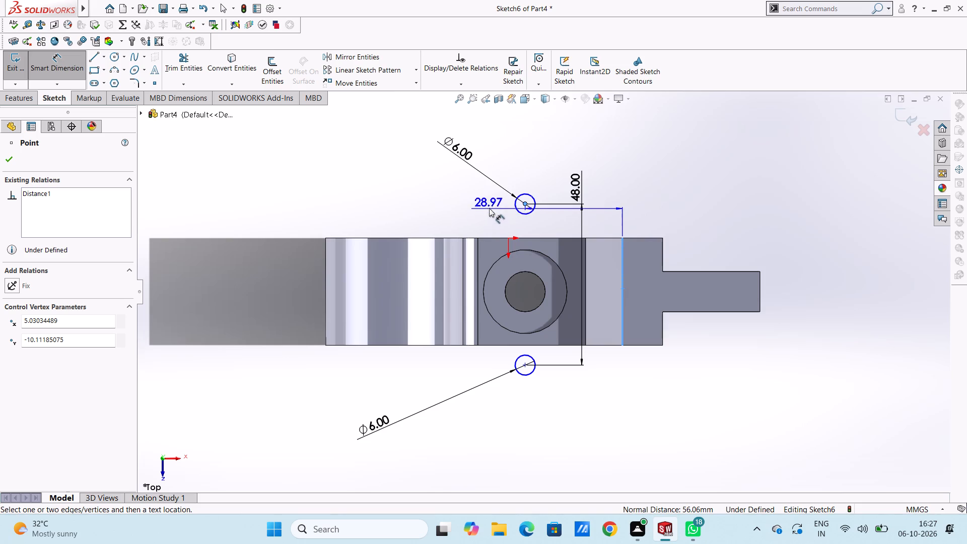
pyautogui.click(631, 139)
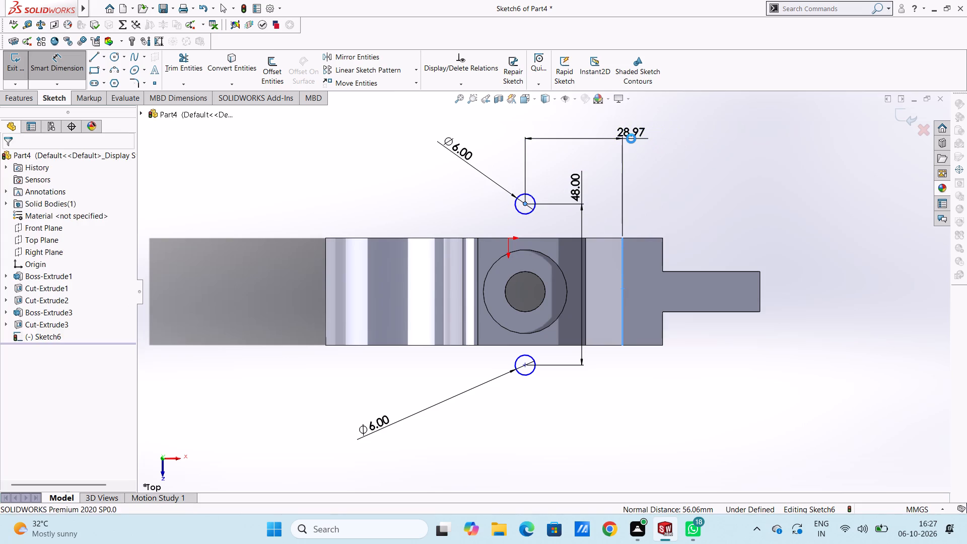
pyautogui.click(584, 122)
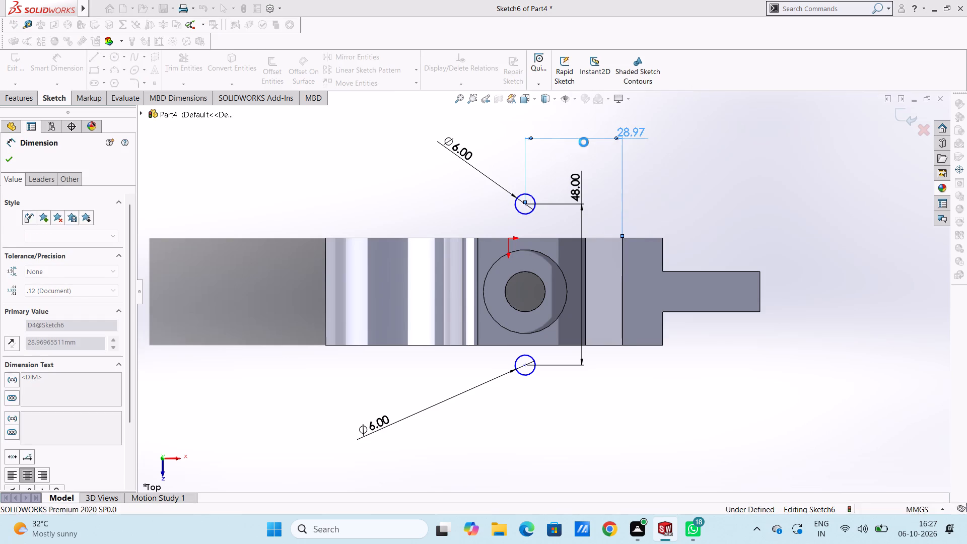
pyautogui.click(569, 155)
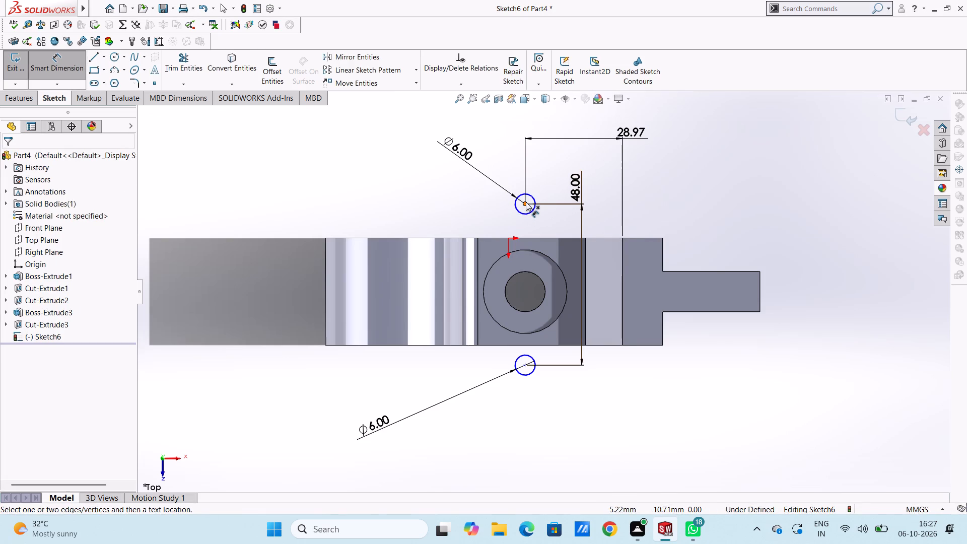
# Set the vertical distance from the upper circle's centre to the midpoint of the tongue's end edge to 24 mm.
pyautogui.click(526, 202)
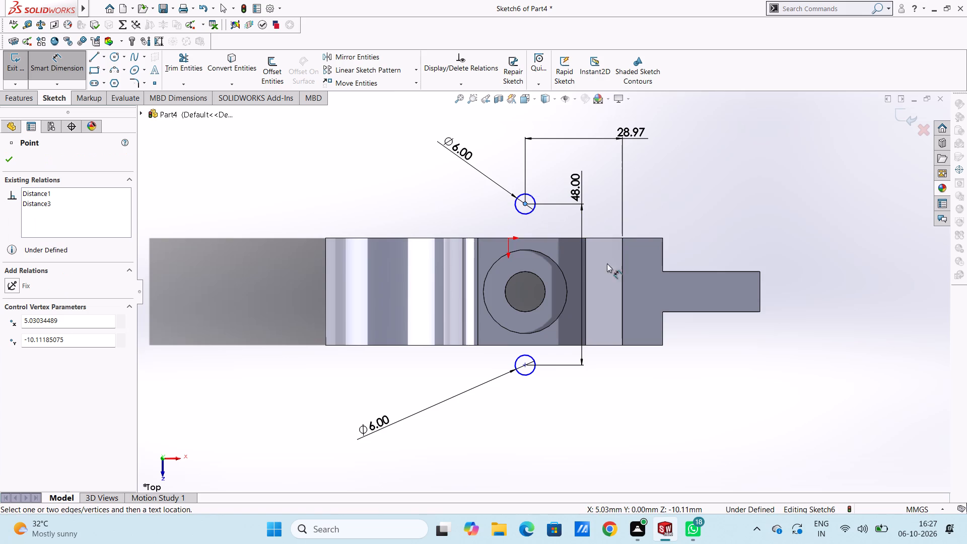
pyautogui.click(760, 290)
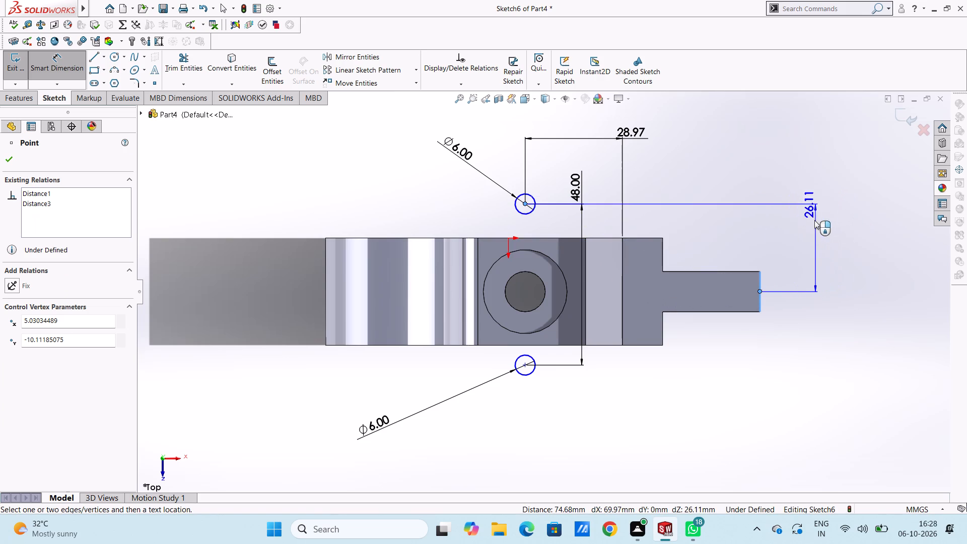
pyautogui.click(814, 220)
pyautogui.write('24')
pyautogui.press('Return')
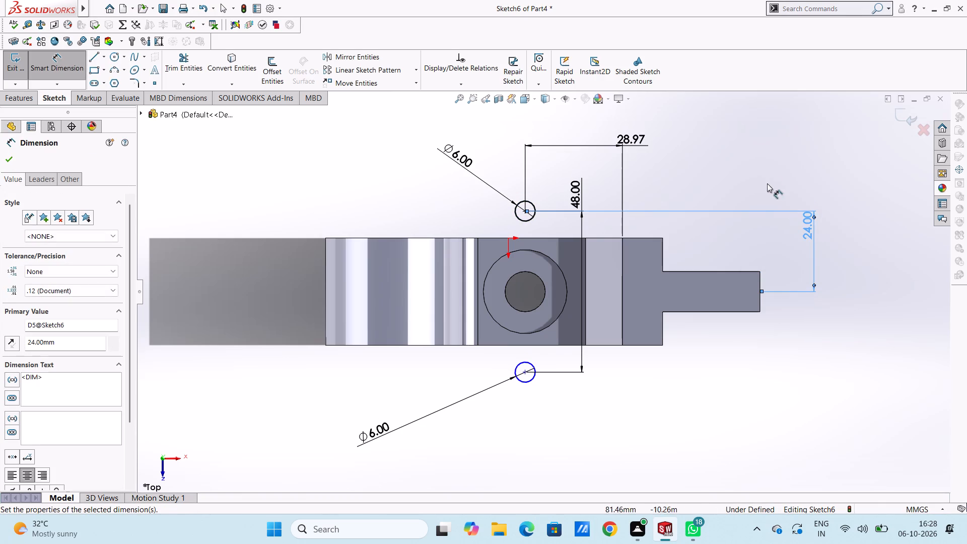
pyautogui.click(758, 163)
# Dimension the vertical distance from the lower circle's centre to the midpoint of the tongue's end edge, keeping its drawn value.
pyautogui.click(524, 372)
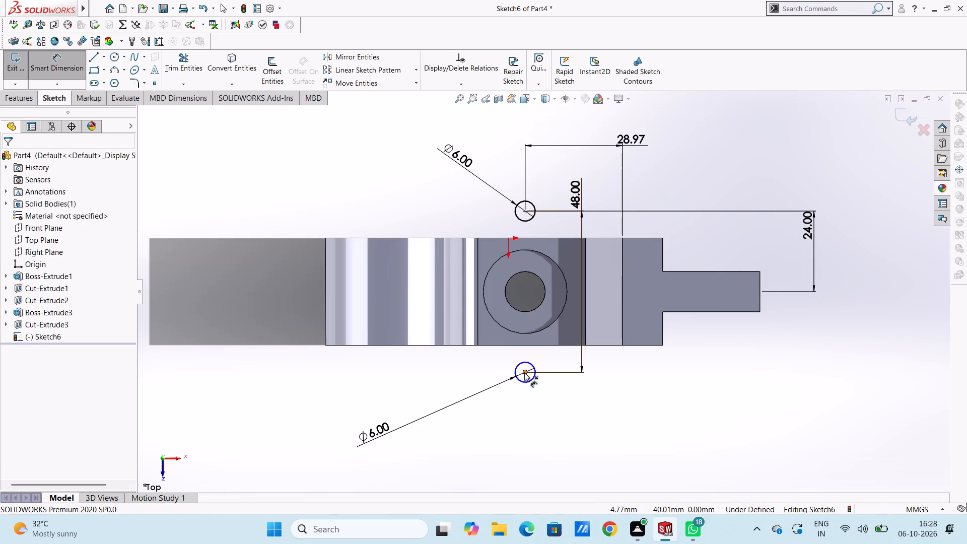
pyautogui.click(761, 291)
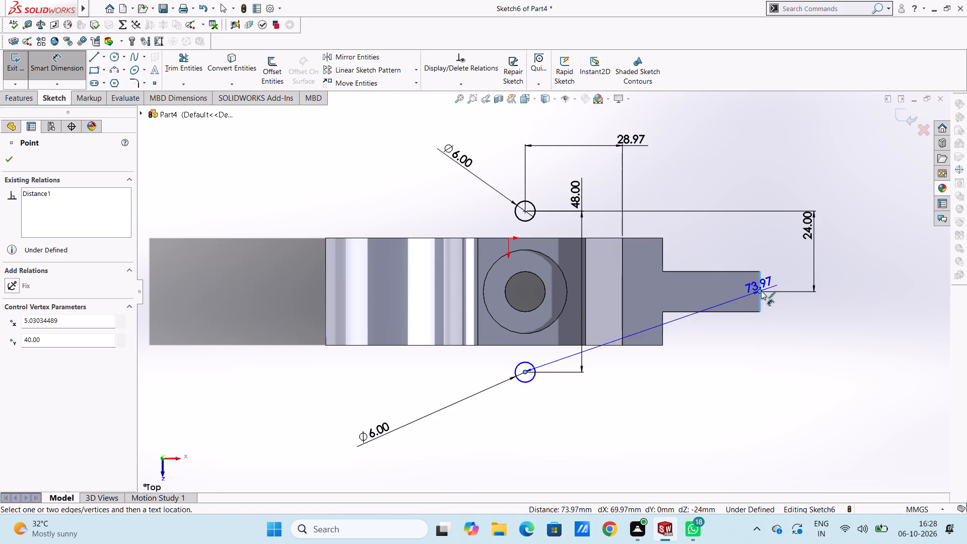
pyautogui.click(814, 310)
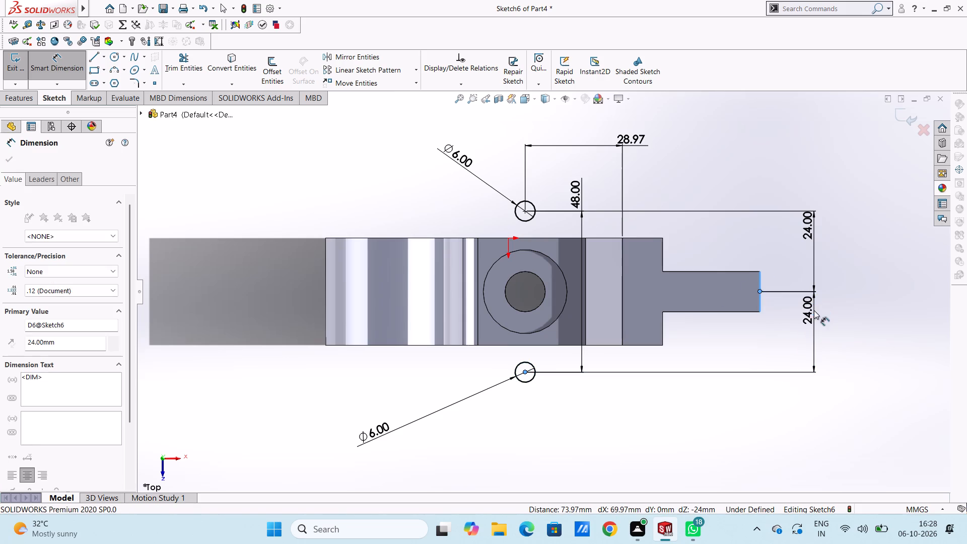
pyautogui.click(770, 297)
pyautogui.click(749, 265)
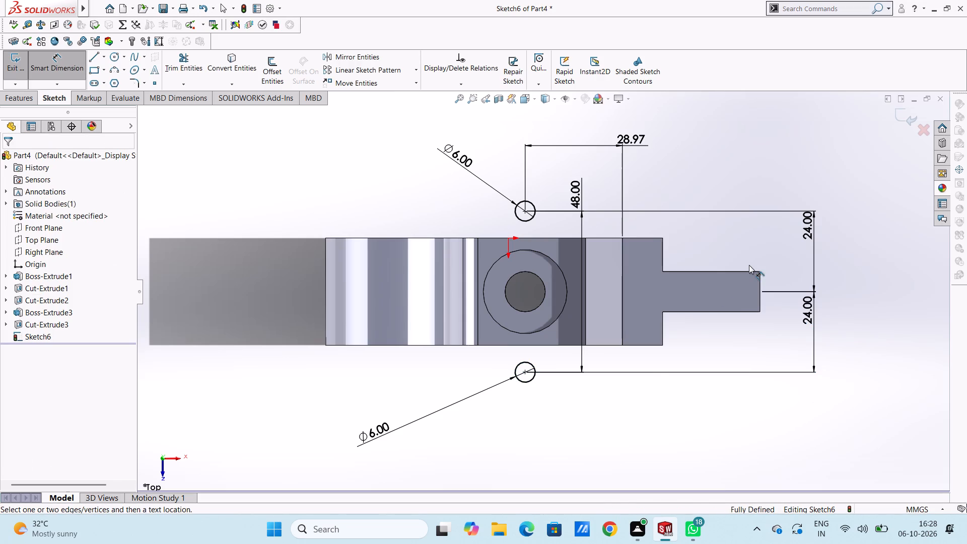
# Offset the upper edge of the block around the large hole by 16 mm, reversed outward past the upper 6 mm circle.
pyautogui.scroll(2, 647, 373)
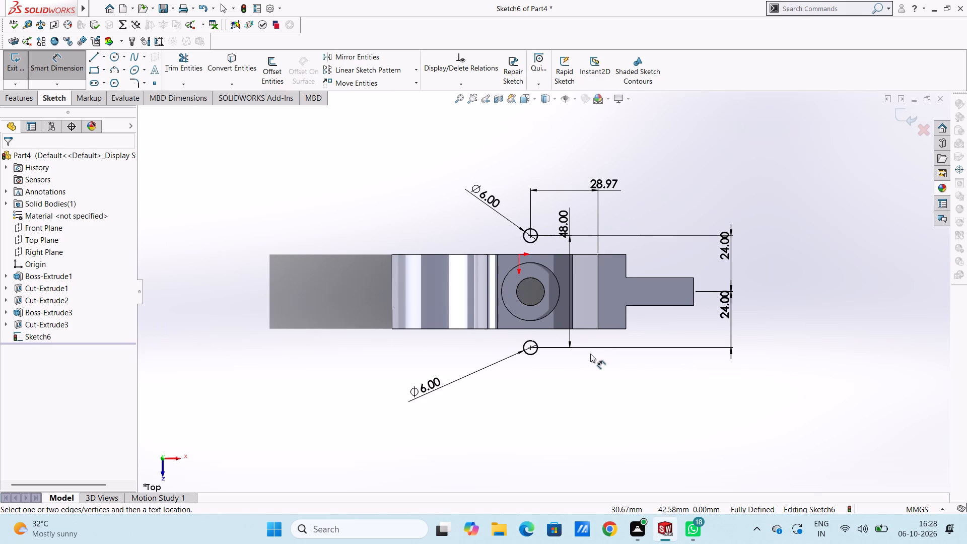
pyautogui.scroll(-3, 548, 337)
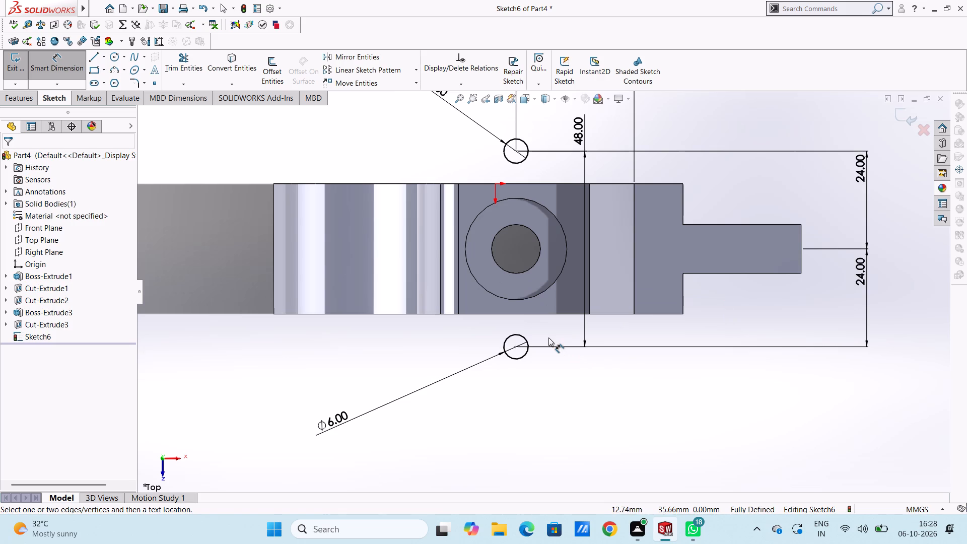
pyautogui.click(72, 71)
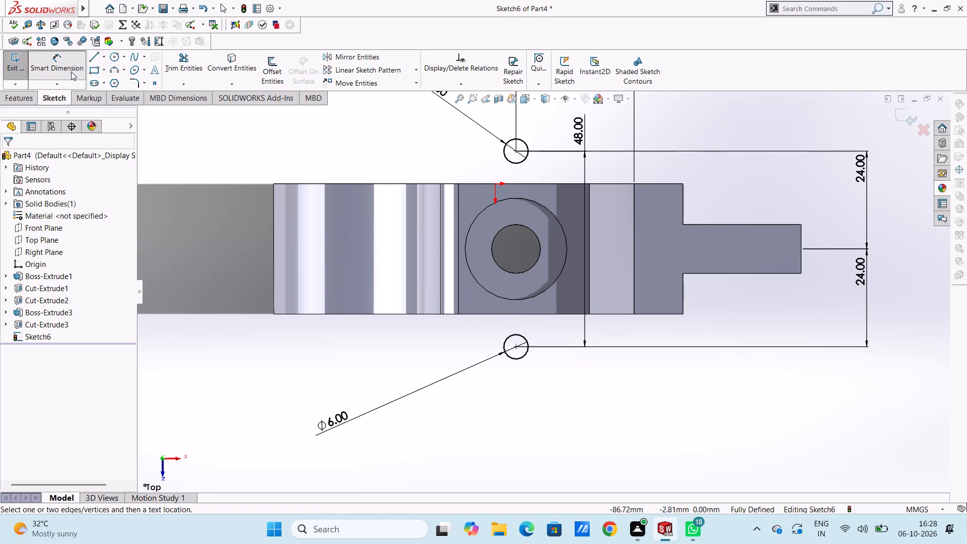
pyautogui.click(268, 66)
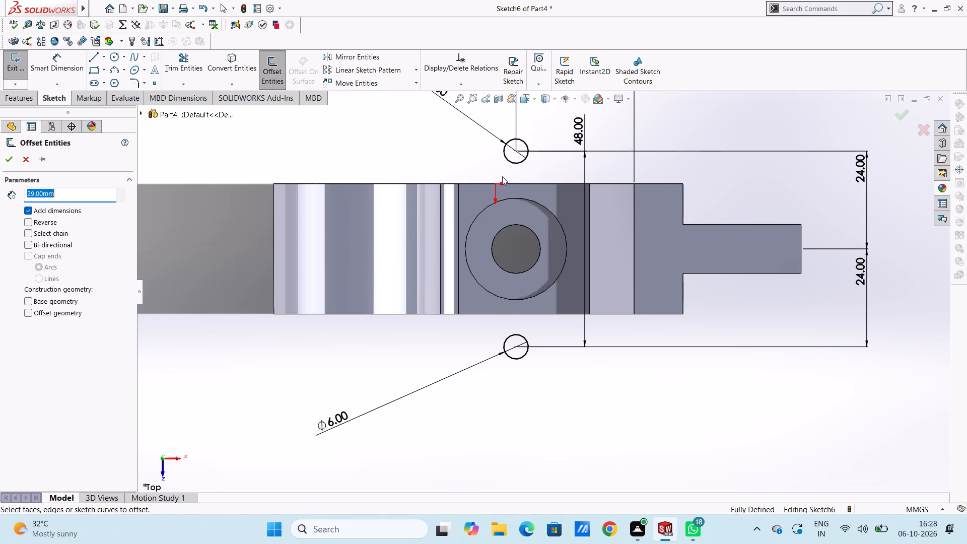
pyautogui.click(519, 182)
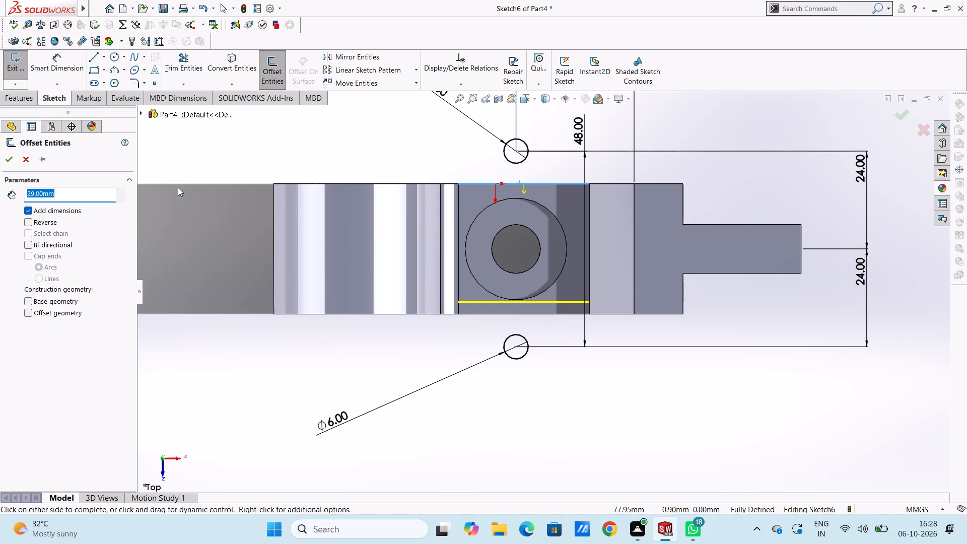
pyautogui.write('16')
pyautogui.press('Return')
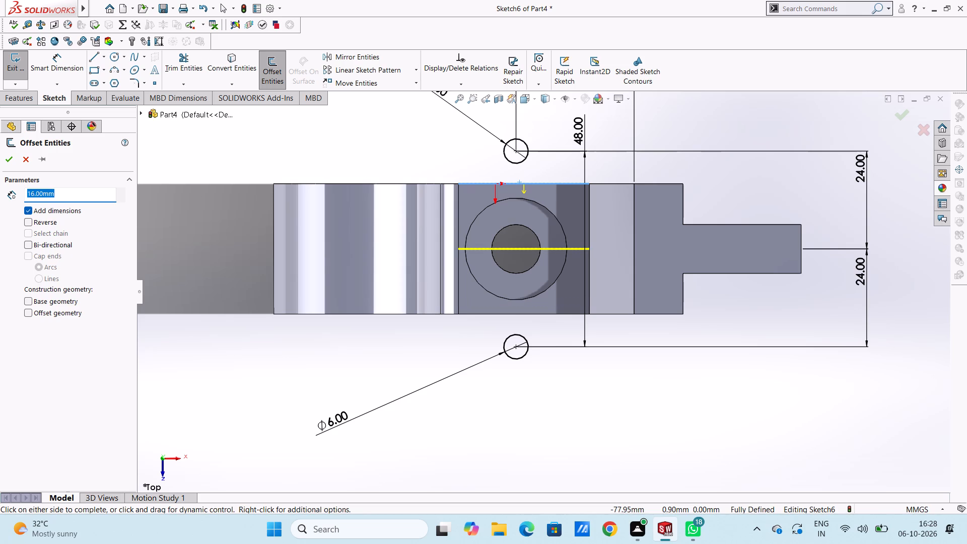
pyautogui.click(24, 218)
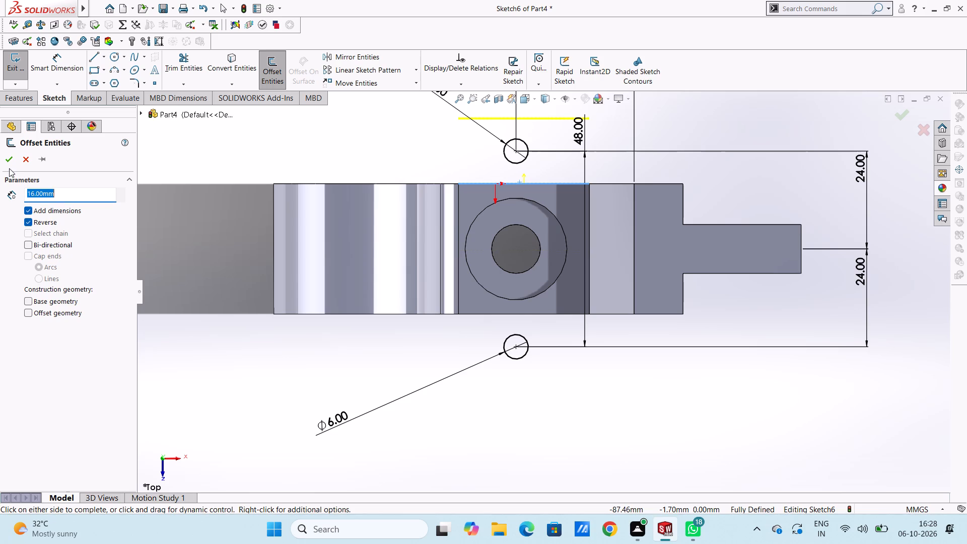
pyautogui.click(9, 165)
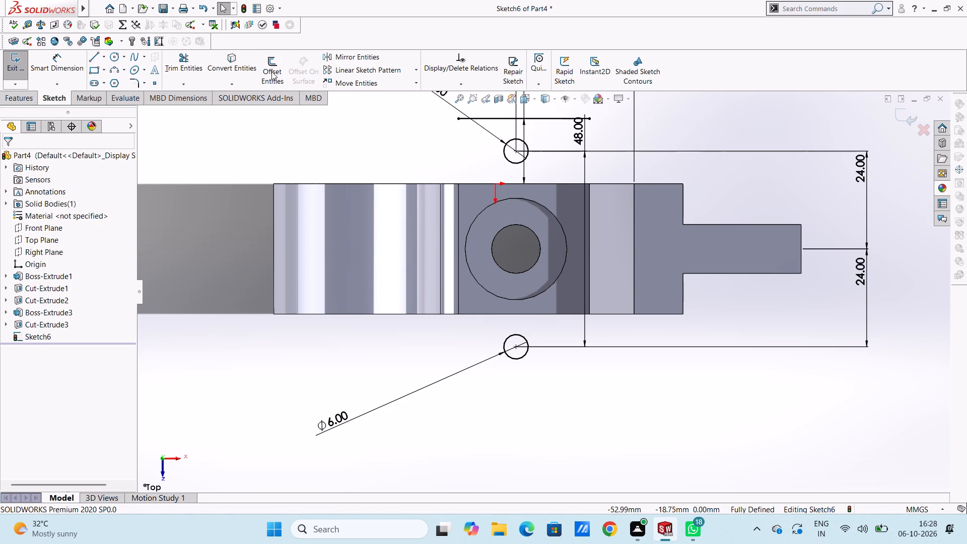
# Offset the lower edge of the same block outward by 16 mm, past the lower 6 mm circle.
pyautogui.click(271, 71)
pyautogui.click(470, 315)
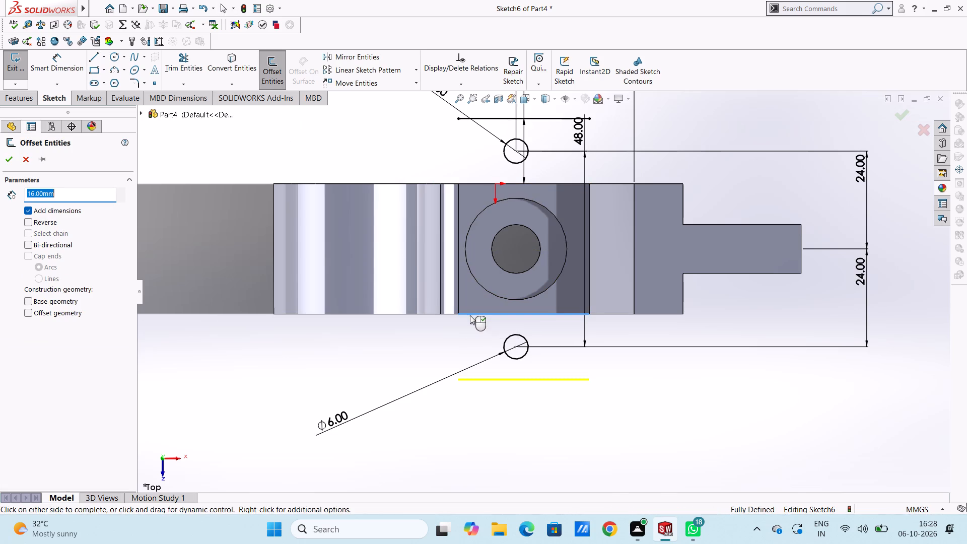
pyautogui.click(5, 160)
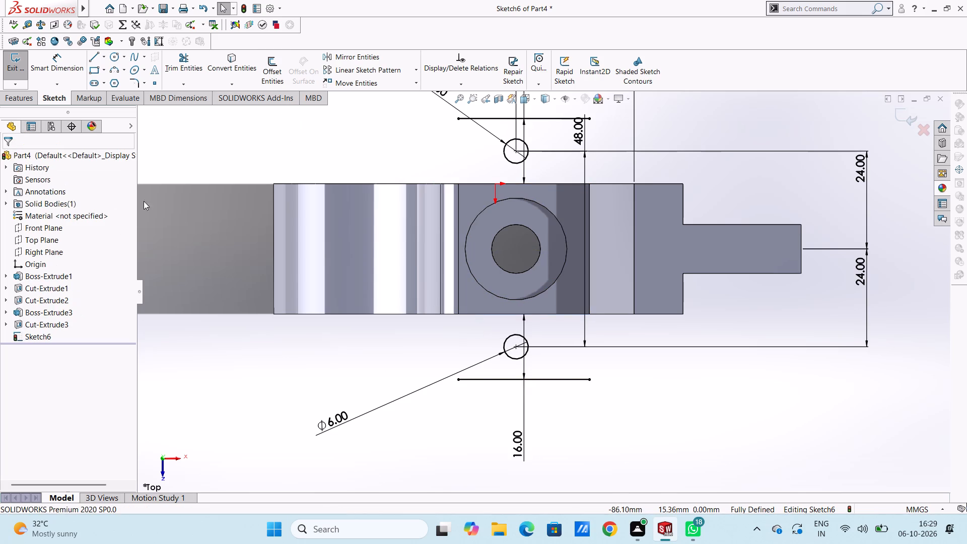
pyautogui.click(205, 223)
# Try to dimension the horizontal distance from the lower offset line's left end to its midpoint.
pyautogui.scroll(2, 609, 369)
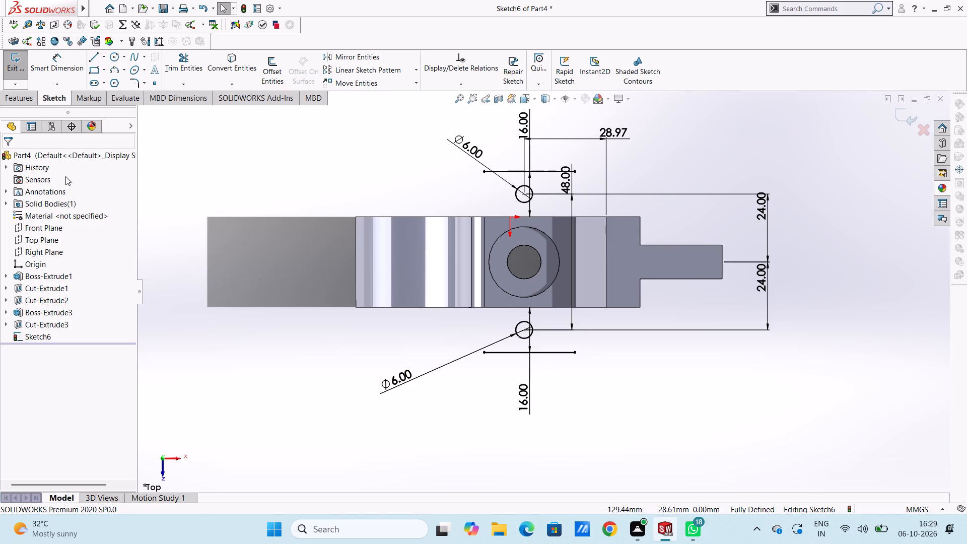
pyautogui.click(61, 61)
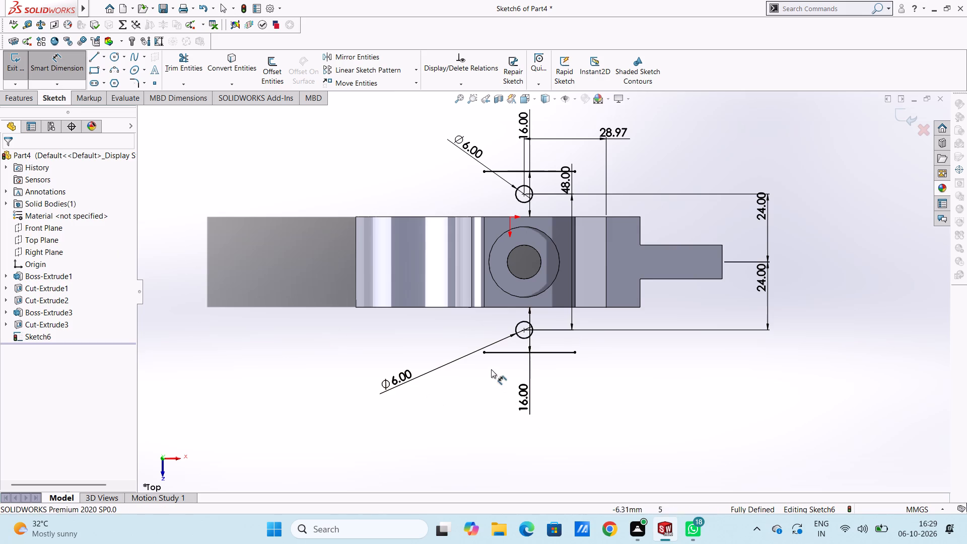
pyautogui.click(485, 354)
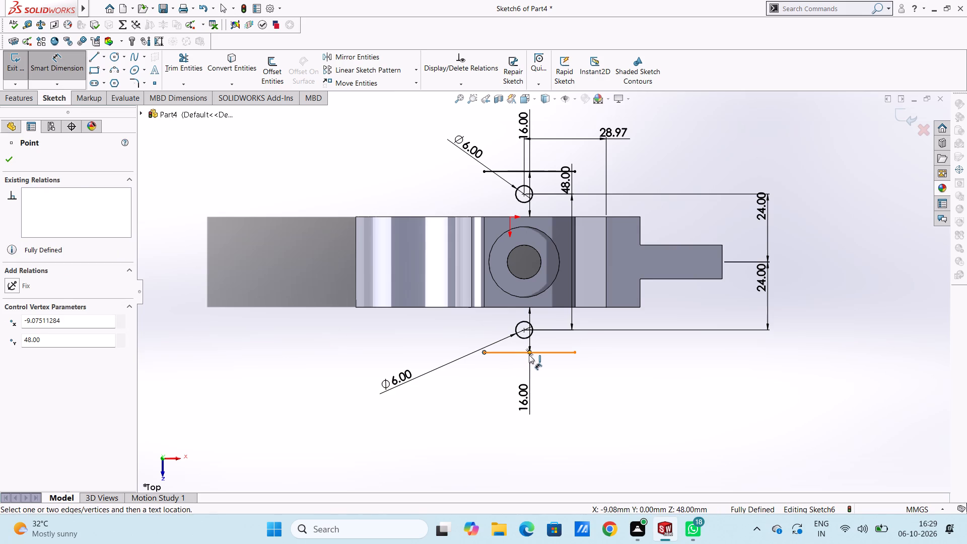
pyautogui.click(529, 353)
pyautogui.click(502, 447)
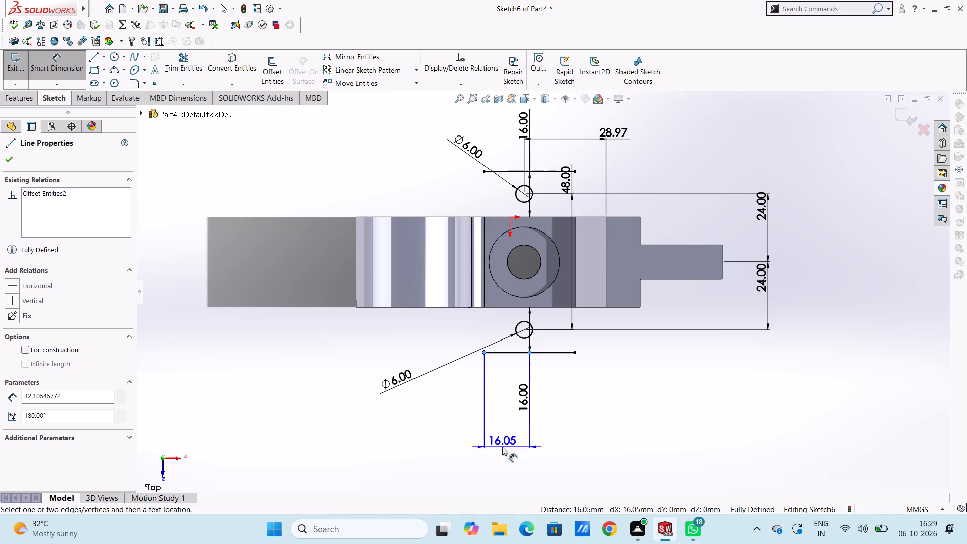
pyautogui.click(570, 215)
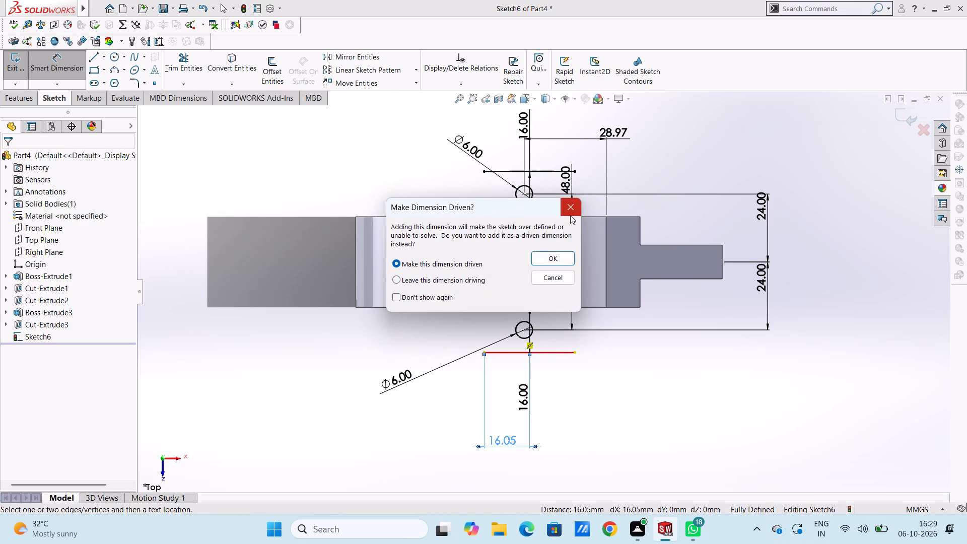
# Delete the 16 mm offset dimensions of both the lower and upper offset lines, removing their offset relations.
pyautogui.click(523, 401)
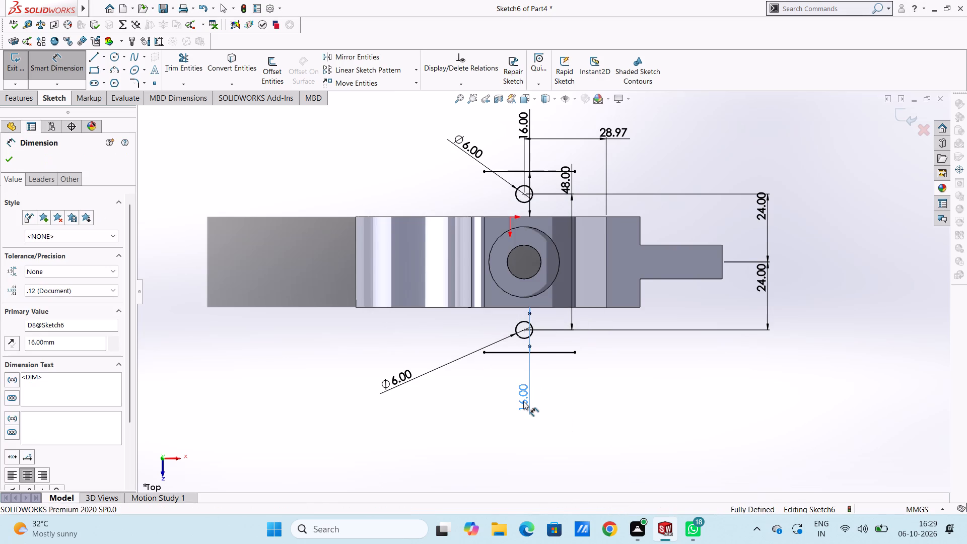
pyautogui.press('Delete')
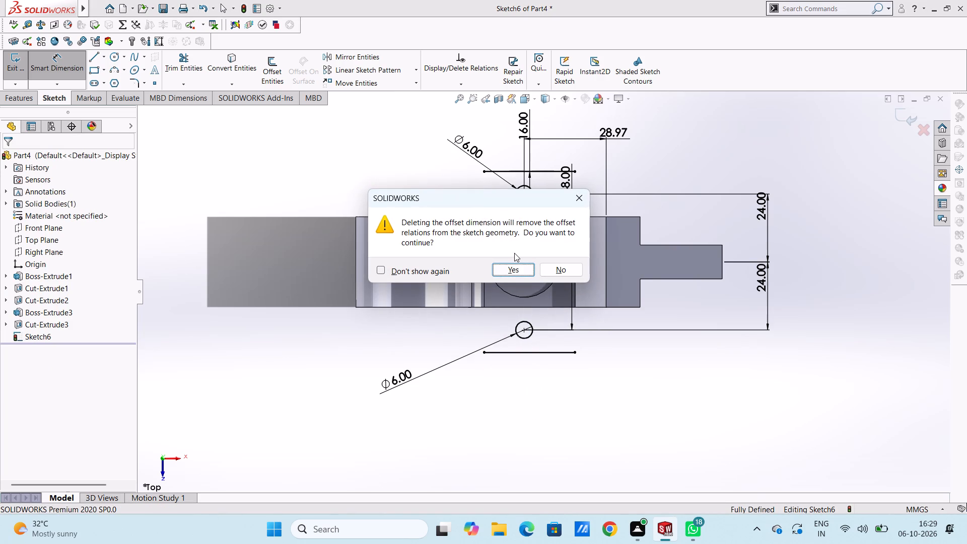
pyautogui.click(511, 267)
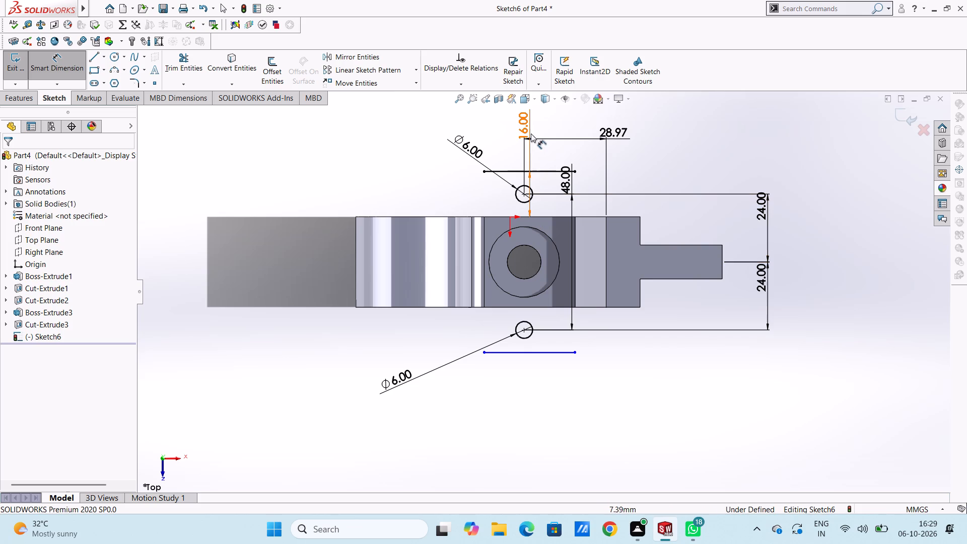
pyautogui.click(524, 130)
pyautogui.press('Delete')
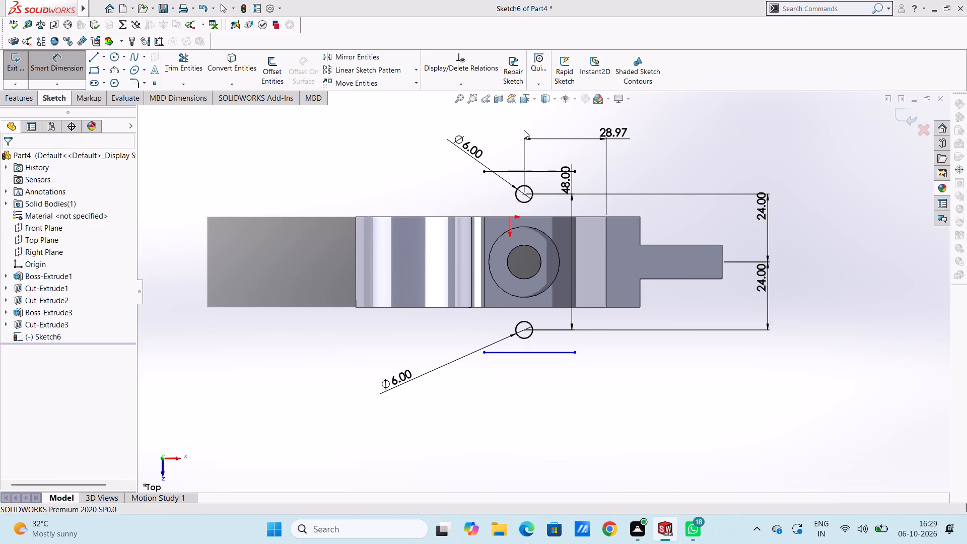
pyautogui.click(519, 272)
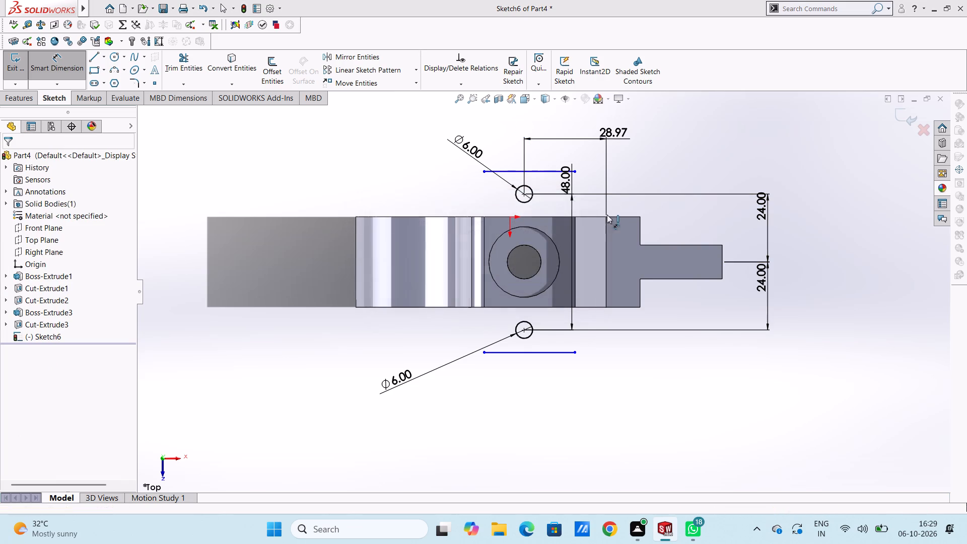
# Move the 48 mm, 28.97 mm and both 6 mm diameter dimensions farther away from the sketch geometry.
pyautogui.scroll(-3, 587, 201)
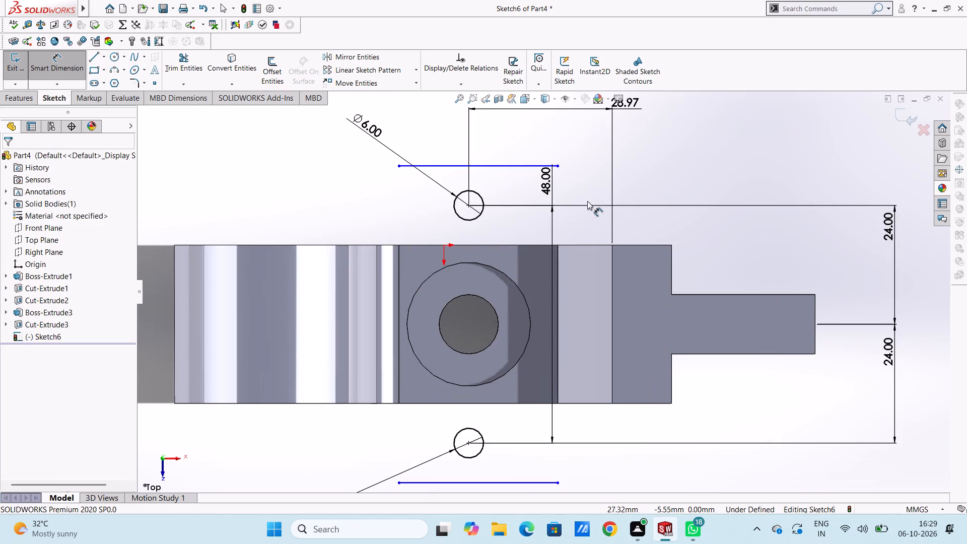
pyautogui.scroll(5, 549, 193)
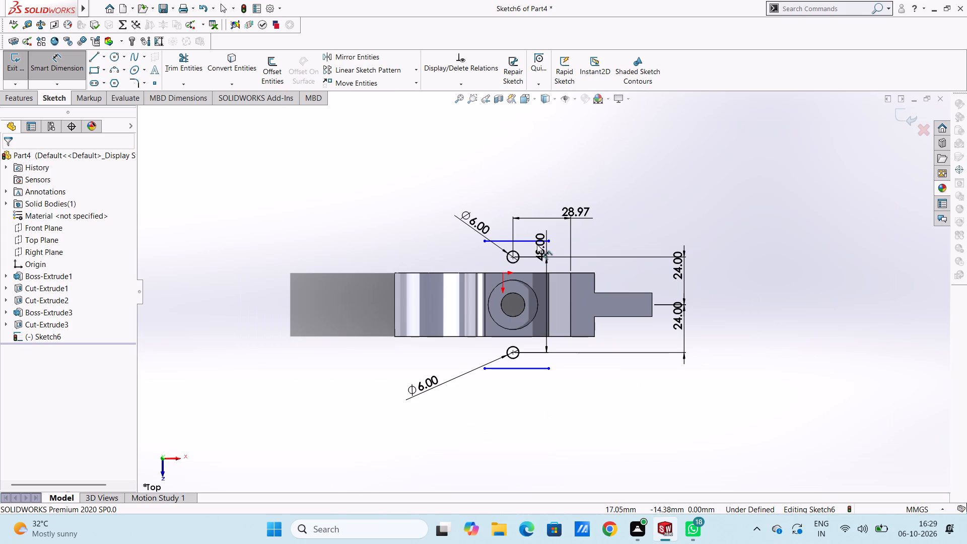
pyautogui.moveTo(539, 249); pyautogui.dragTo(556, 125)
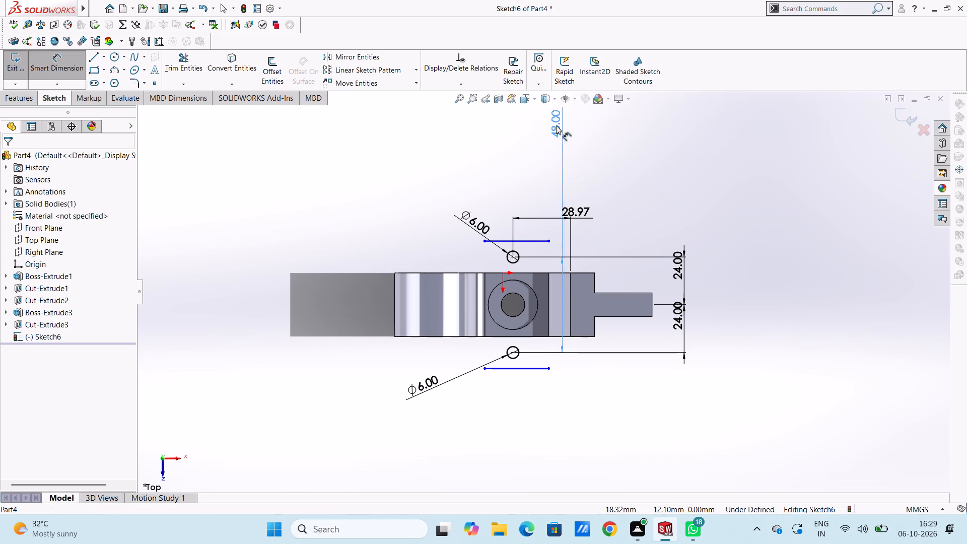
pyautogui.moveTo(556, 125); pyautogui.dragTo(654, 134)
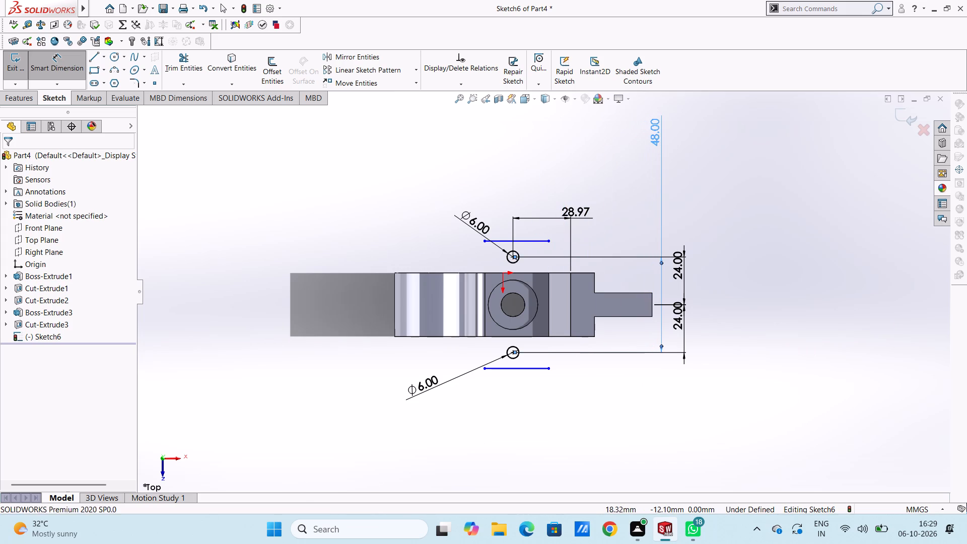
pyautogui.click(568, 154)
pyautogui.moveTo(567, 214); pyautogui.dragTo(577, 136)
pyautogui.click(457, 160)
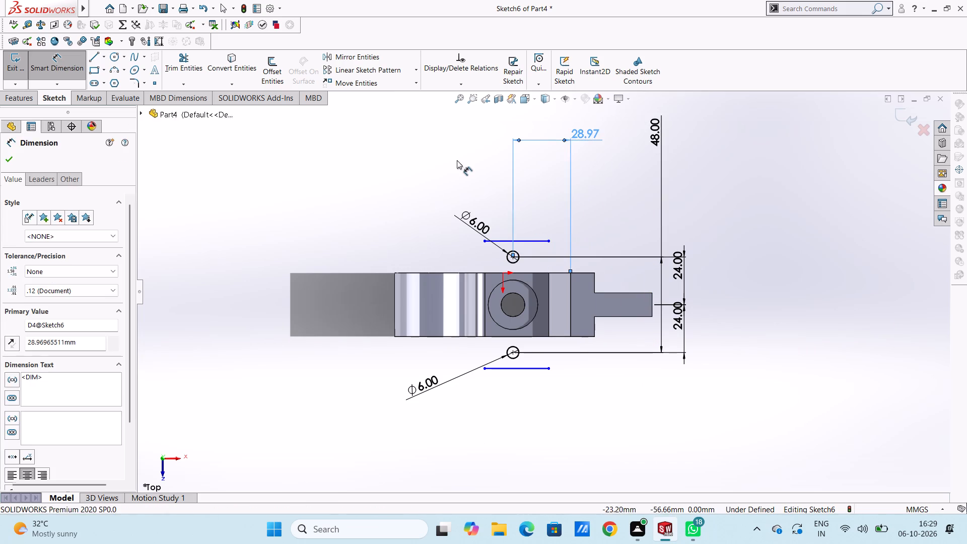
pyautogui.moveTo(469, 218); pyautogui.dragTo(398, 151)
pyautogui.click(367, 206)
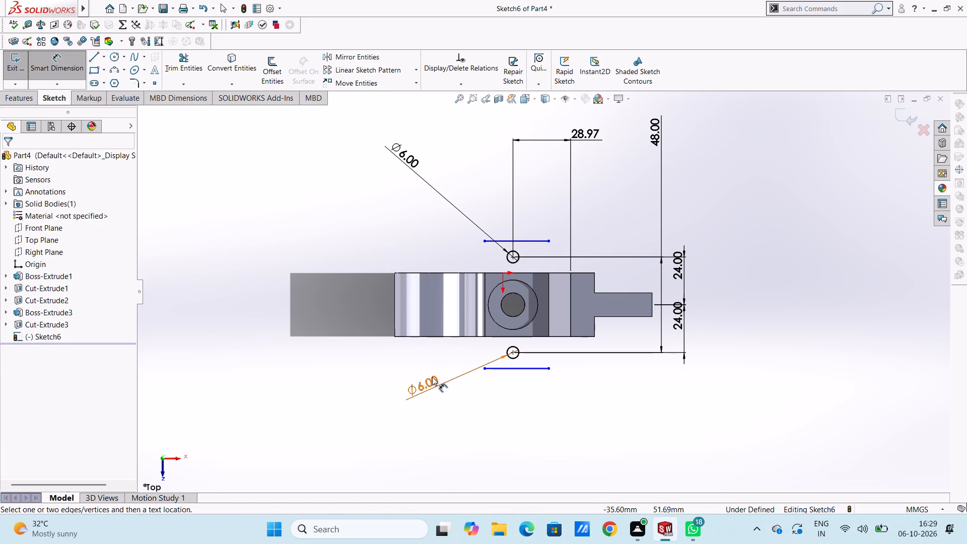
pyautogui.moveTo(432, 384); pyautogui.dragTo(332, 384)
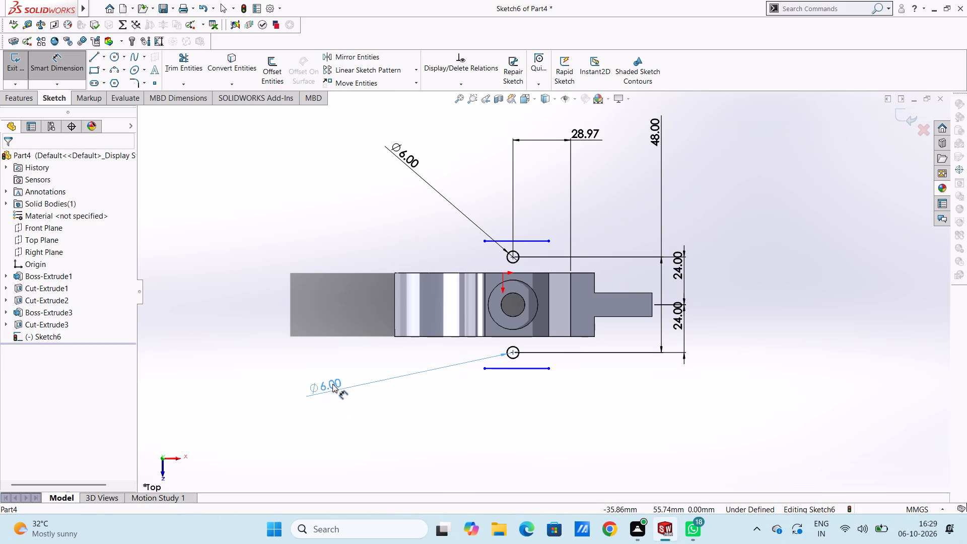
pyautogui.moveTo(332, 384); pyautogui.dragTo(295, 366)
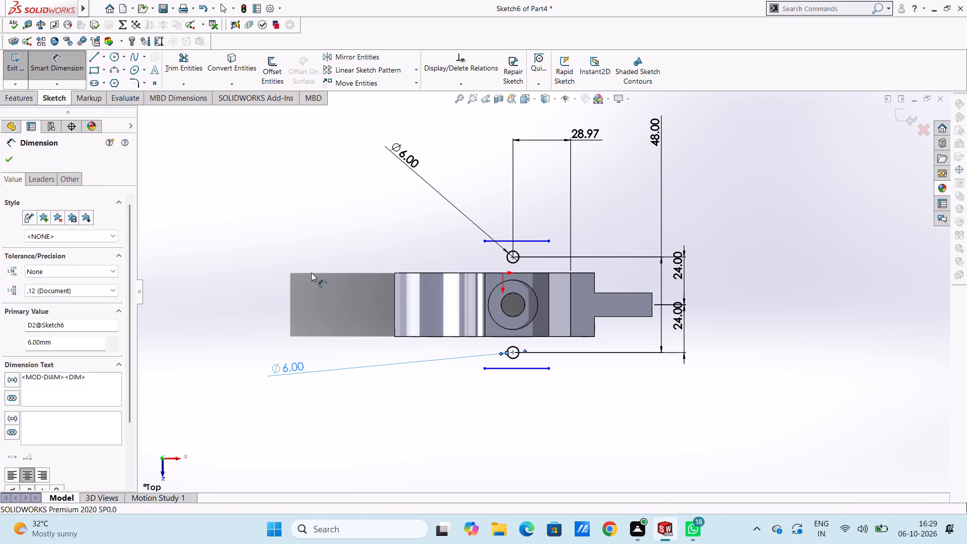
pyautogui.click(311, 273)
# Dimension the lower offset line's left end to its midpoint at 12 mm.
pyautogui.scroll(-3, 546, 362)
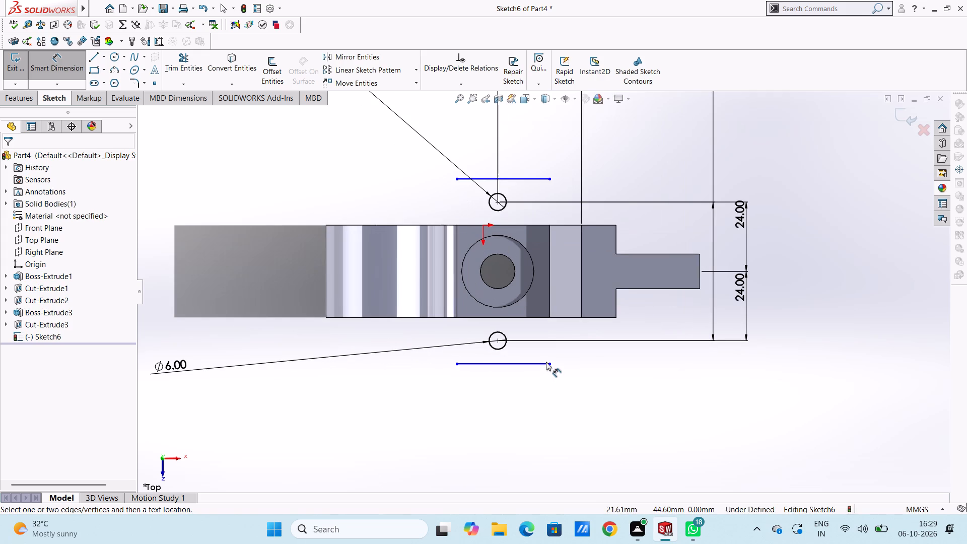
pyautogui.click(439, 363)
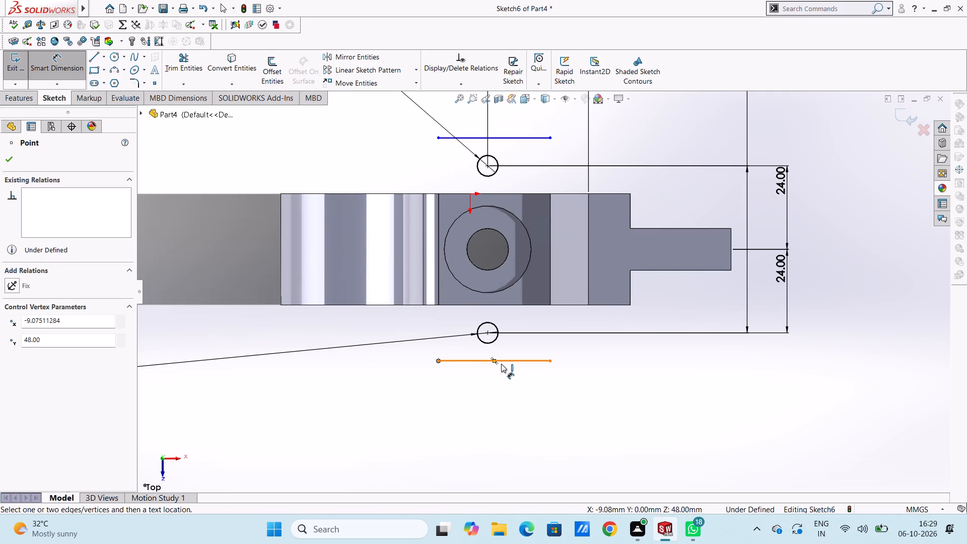
pyautogui.click(496, 361)
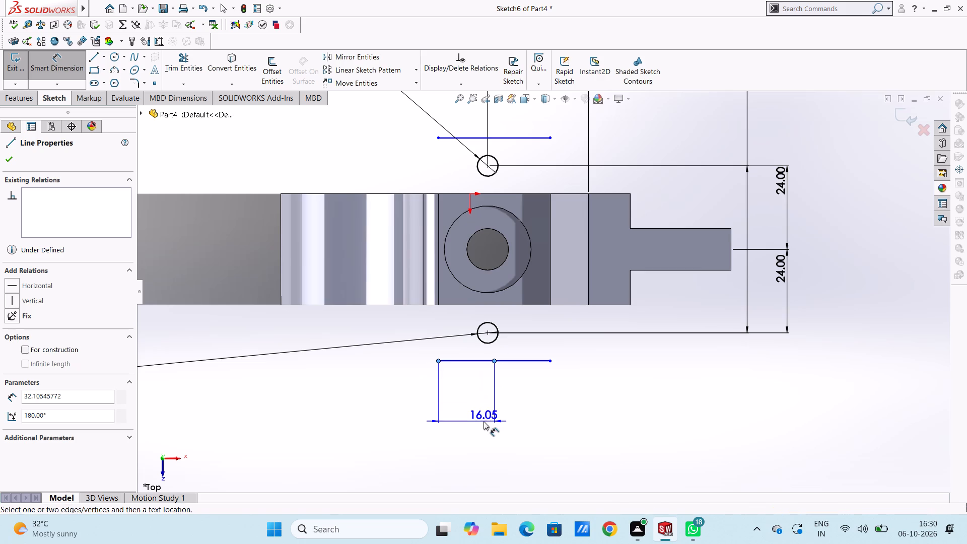
pyautogui.click(482, 437)
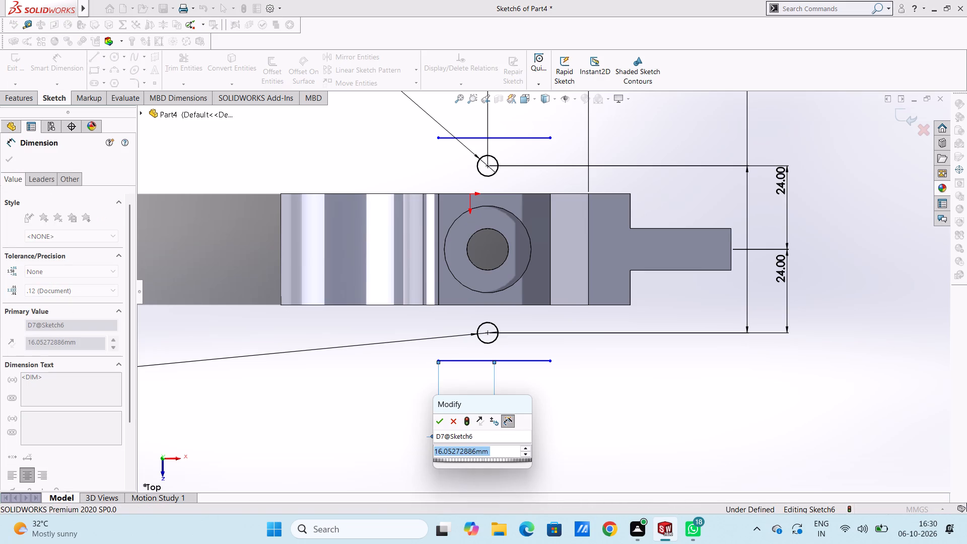
pyautogui.write('12')
pyautogui.press('Return')
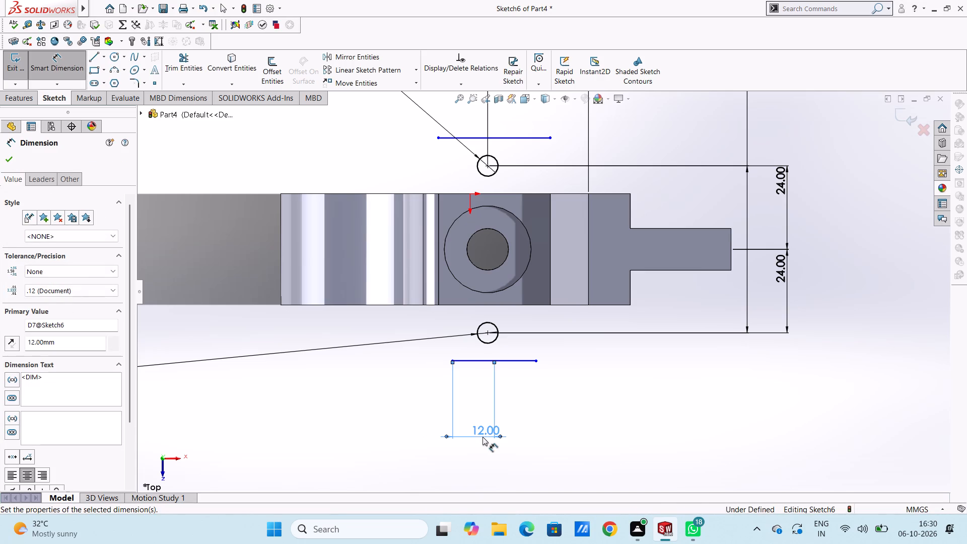
pyautogui.click(396, 399)
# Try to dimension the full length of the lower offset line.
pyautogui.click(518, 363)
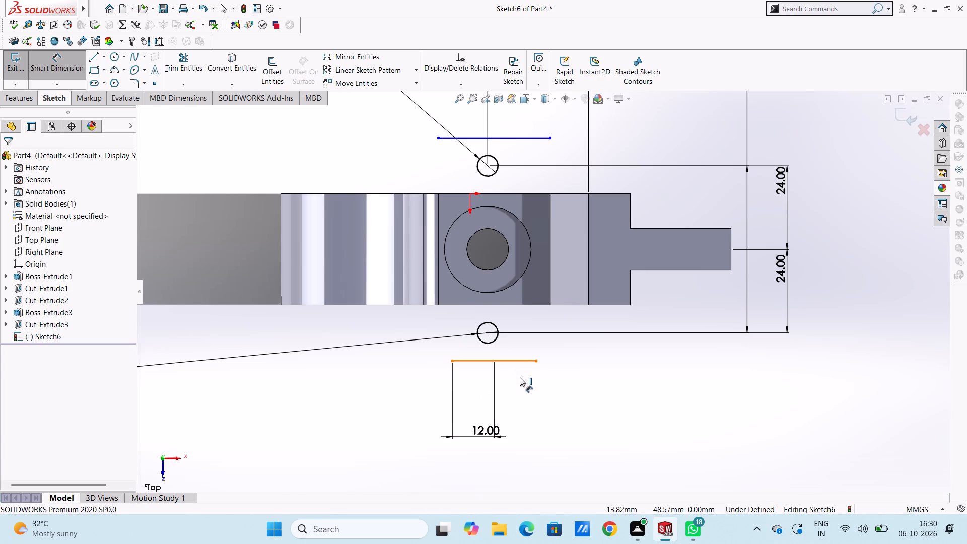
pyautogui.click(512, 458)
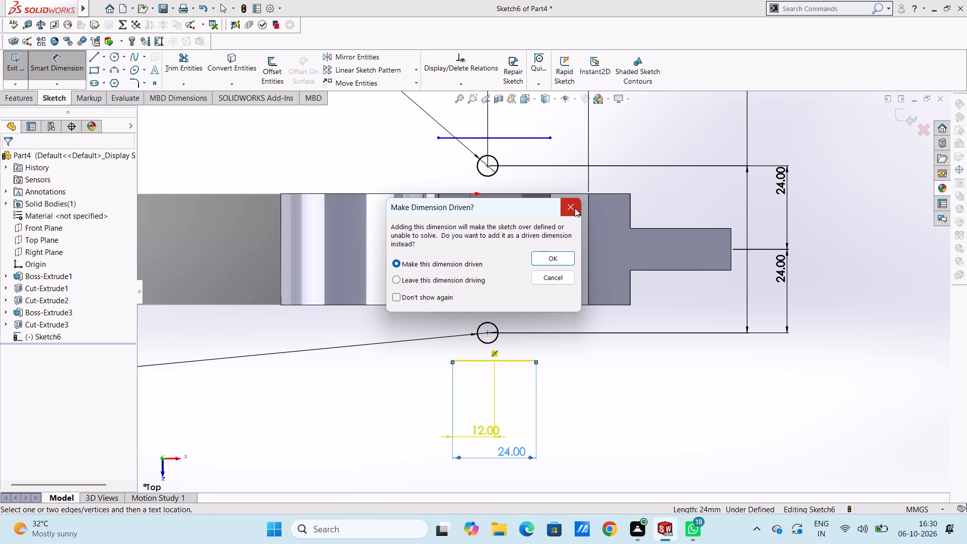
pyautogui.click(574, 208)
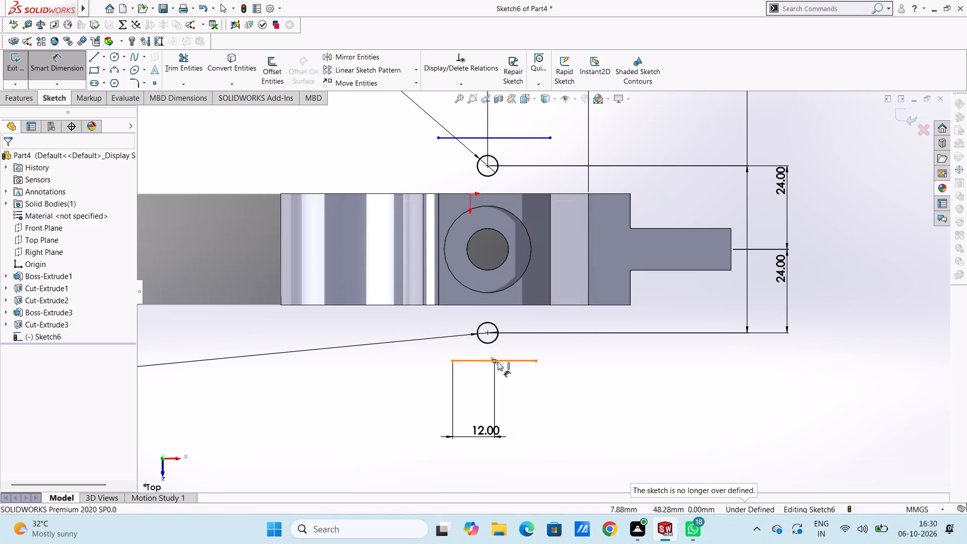
# Dimension the horizontal distance between the lower line's midpoint and the lower 6 mm circle's centre at 0 mm.
pyautogui.click(493, 360)
pyautogui.click(489, 332)
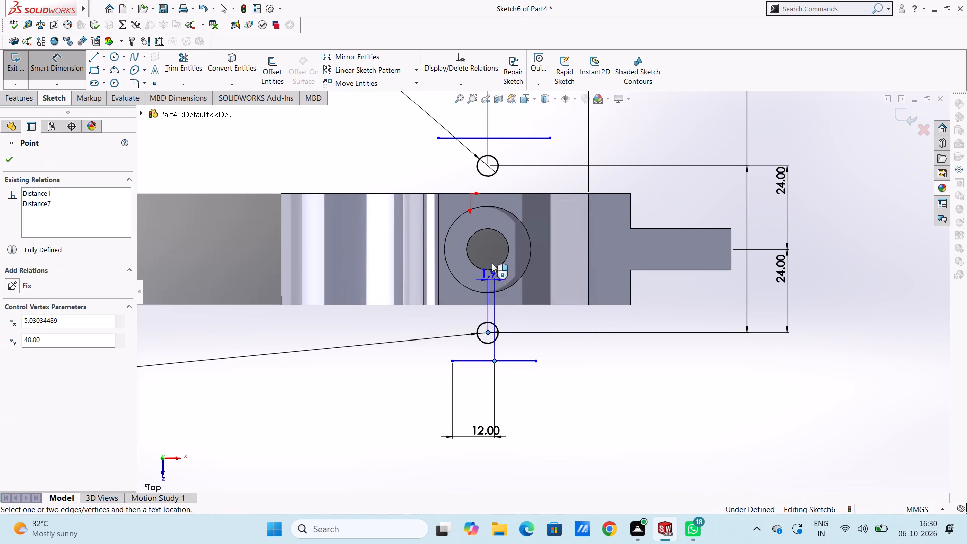
pyautogui.click(491, 252)
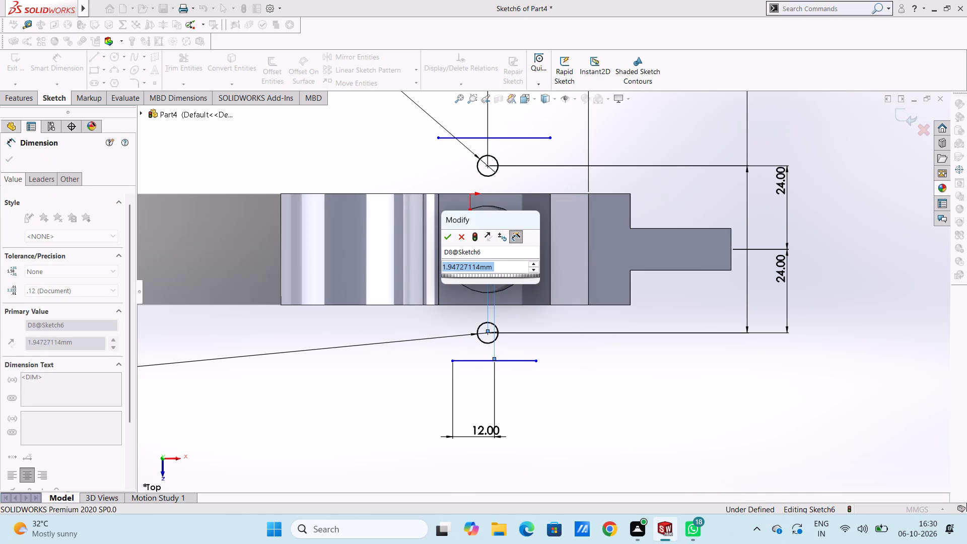
pyautogui.press('0')
pyautogui.press('Return')
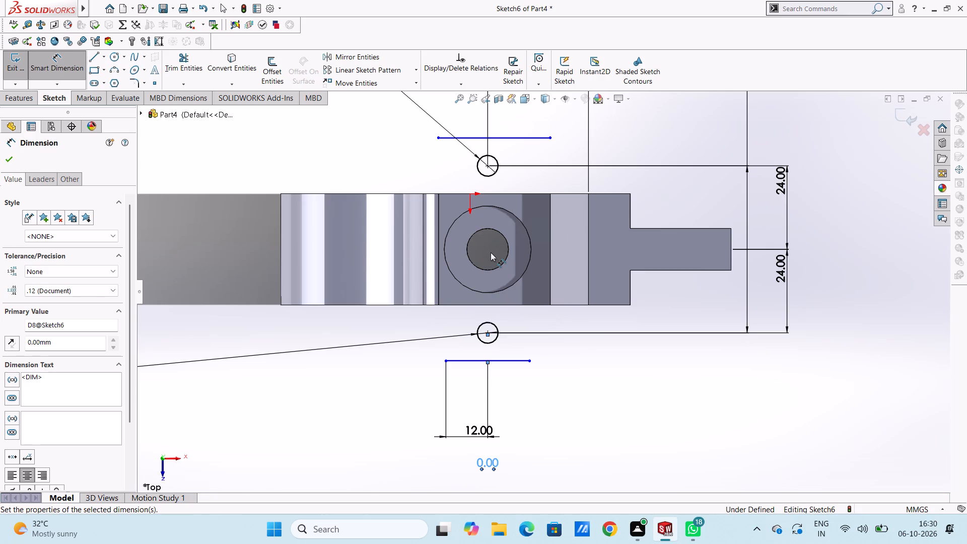
pyautogui.click(584, 398)
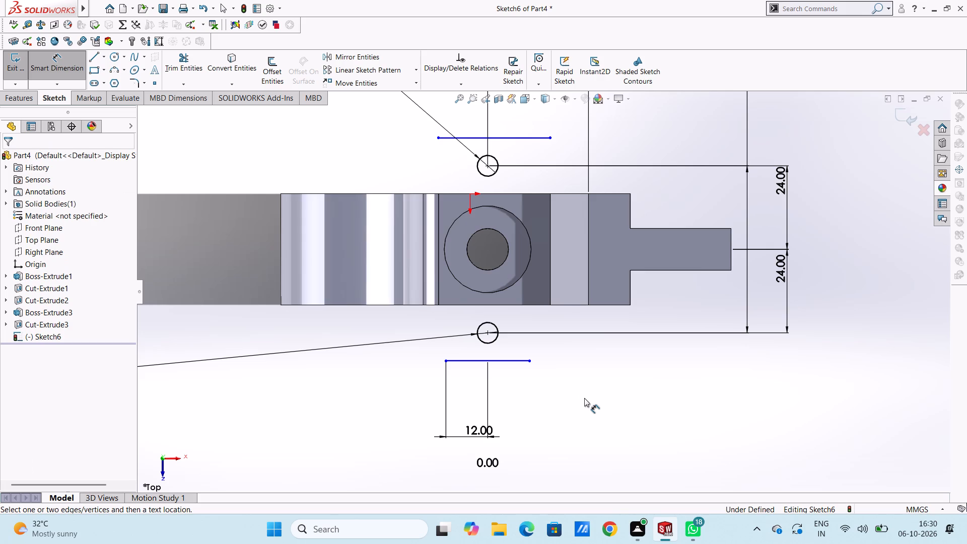
# Dimension the upper offset line's left end to its midpoint at 12 mm.
pyautogui.scroll(3, 584, 398)
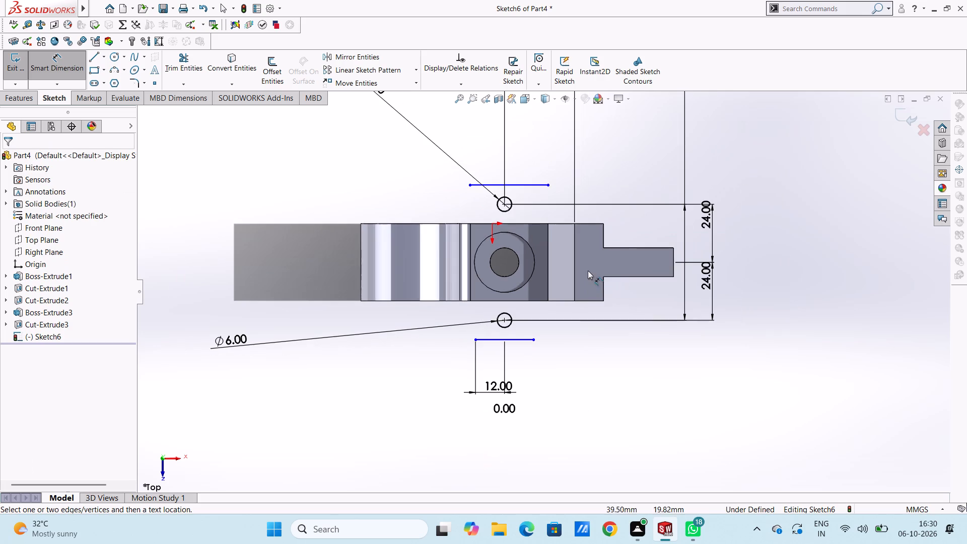
pyautogui.click(468, 186)
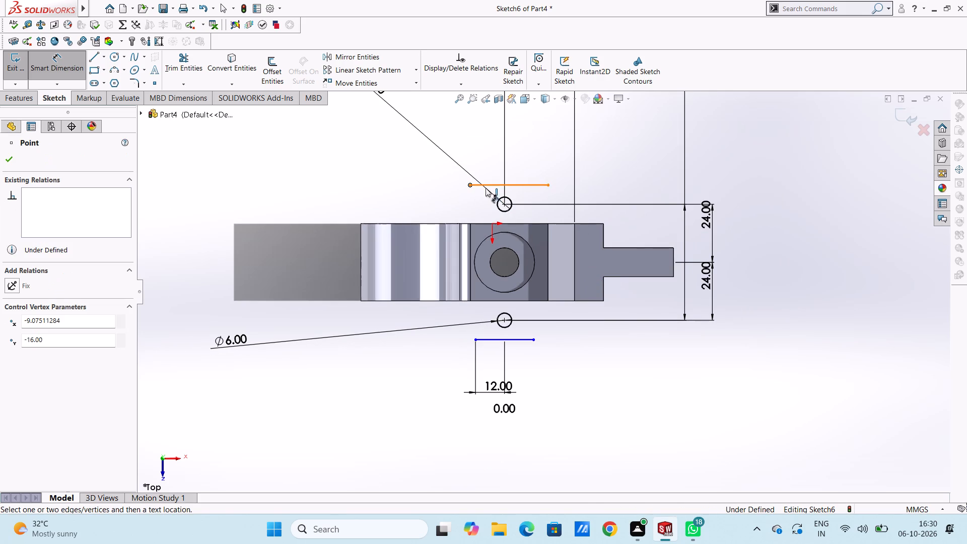
pyautogui.click(509, 187)
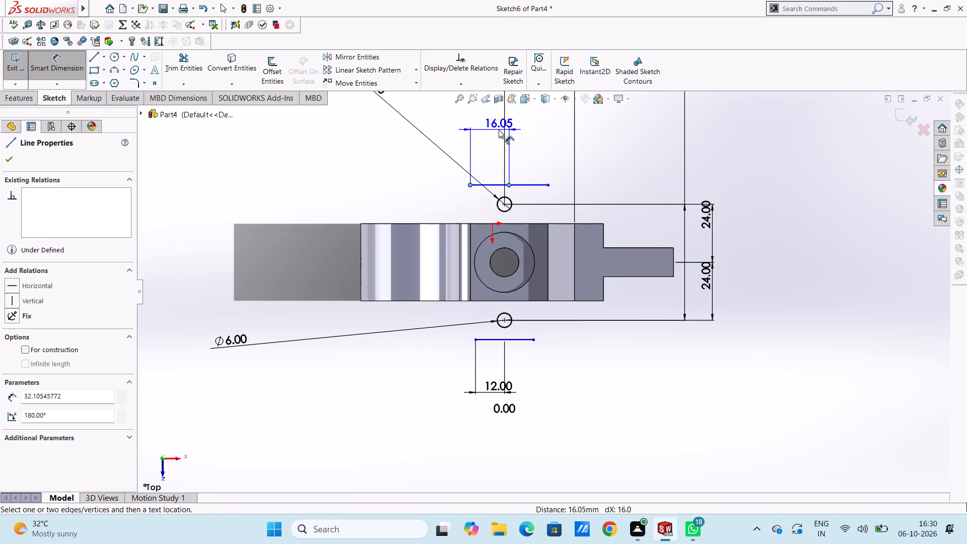
pyautogui.scroll(2, 499, 129)
pyautogui.click(500, 127)
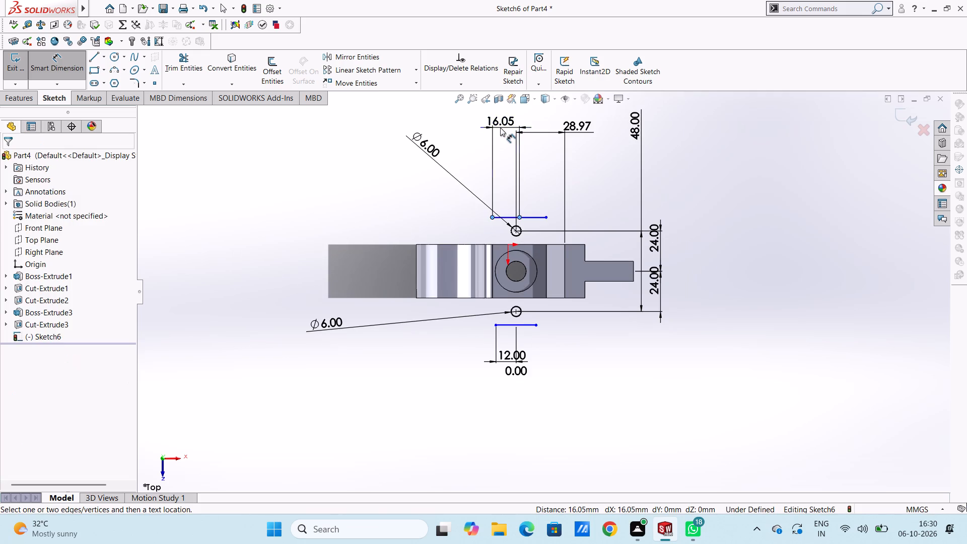
pyautogui.write('12')
pyautogui.press('Return')
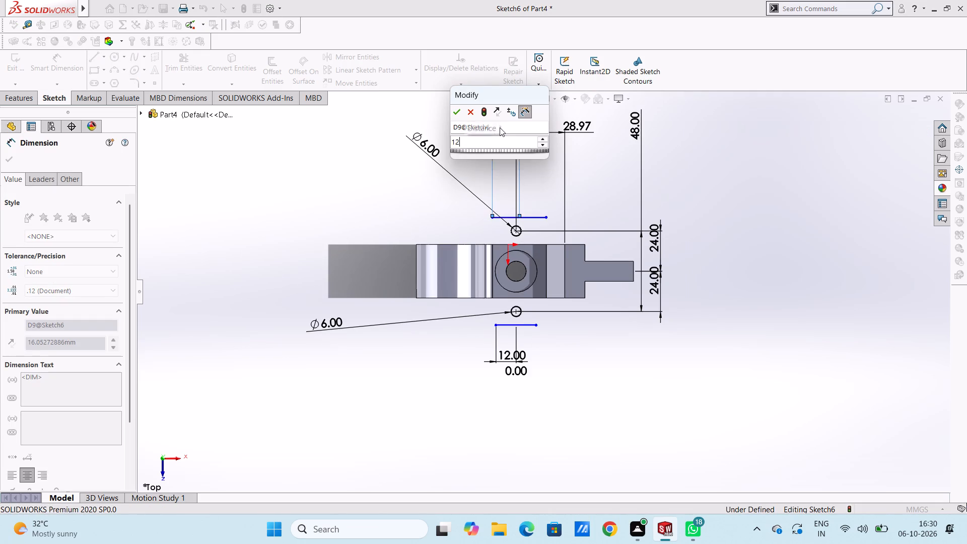
pyautogui.click(425, 201)
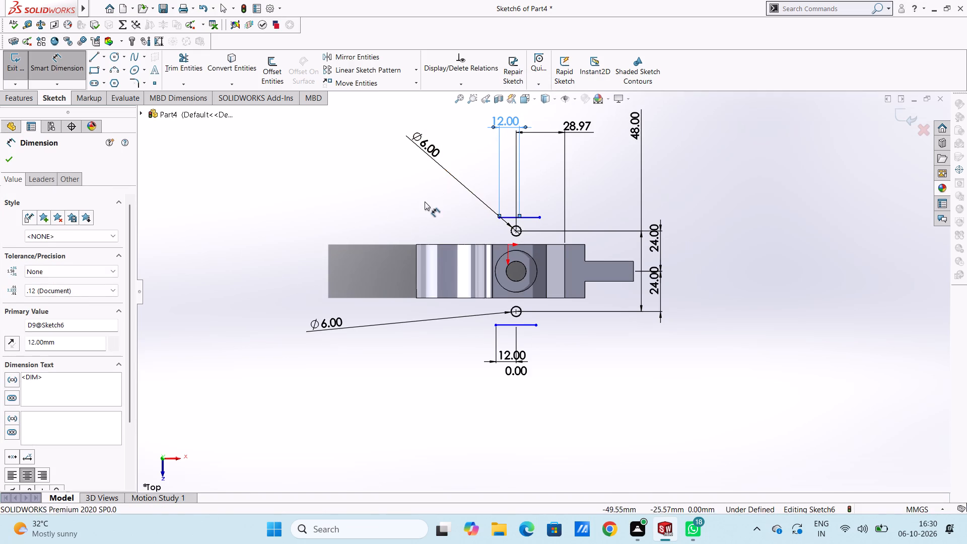
pyautogui.scroll(-3, 532, 212)
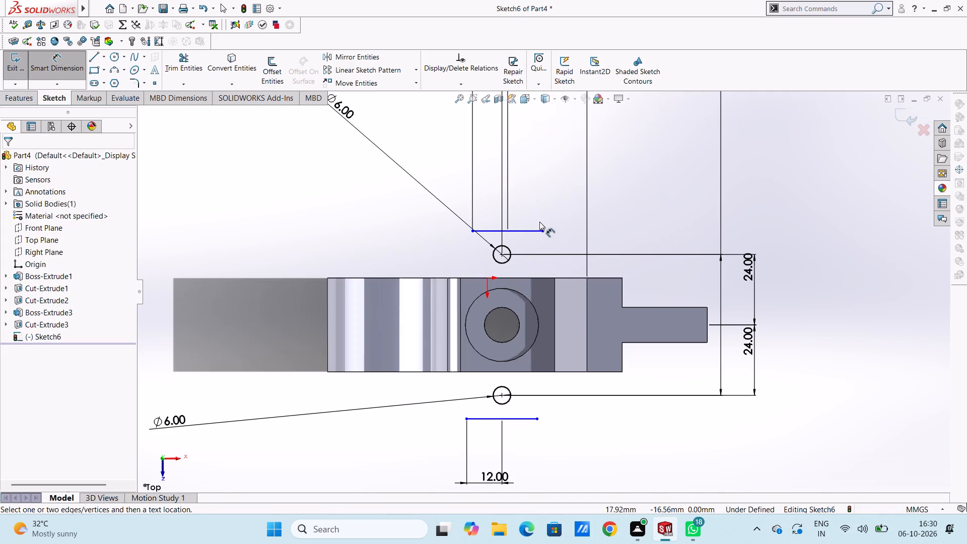
pyautogui.press('Escape')
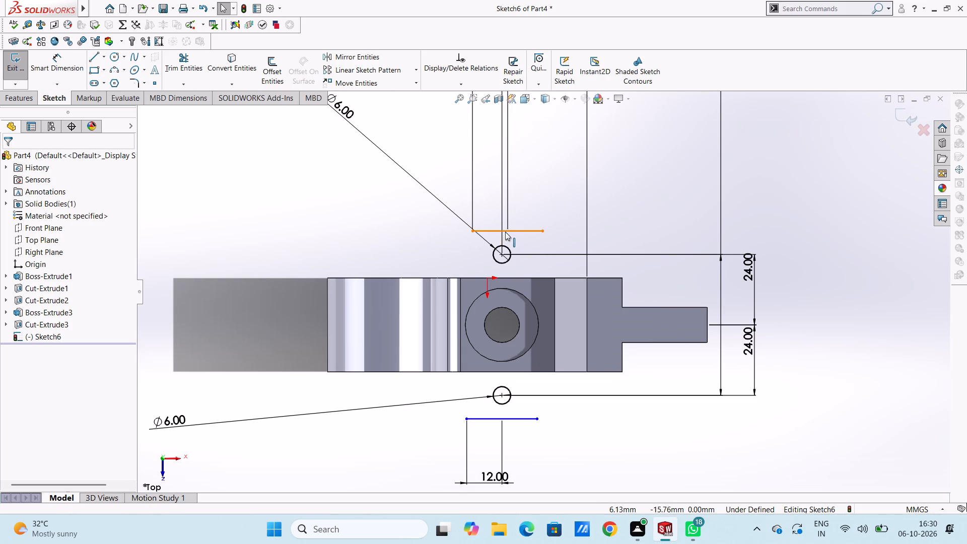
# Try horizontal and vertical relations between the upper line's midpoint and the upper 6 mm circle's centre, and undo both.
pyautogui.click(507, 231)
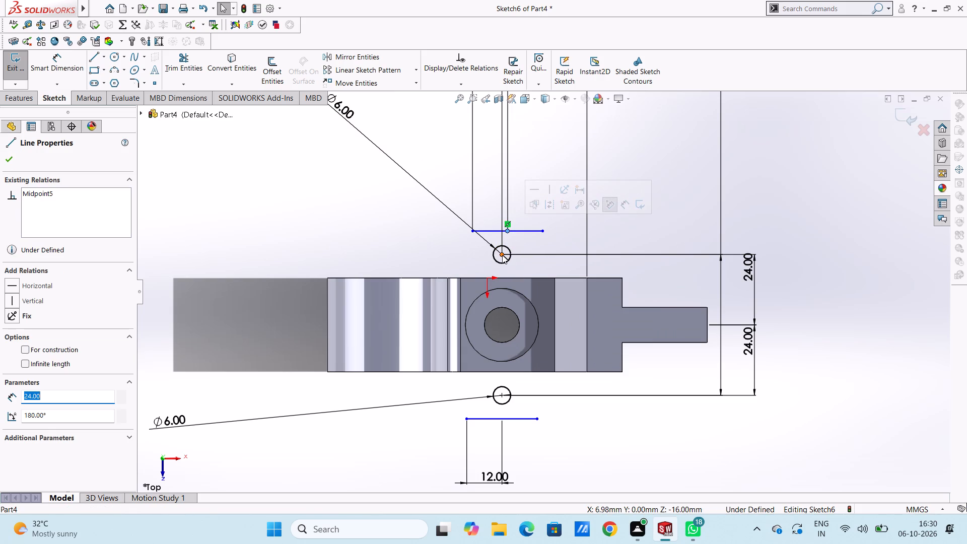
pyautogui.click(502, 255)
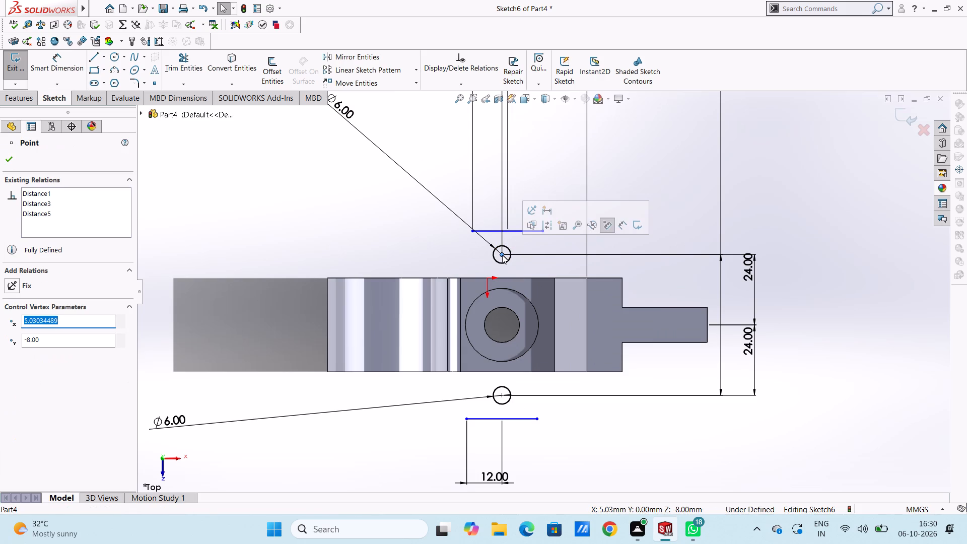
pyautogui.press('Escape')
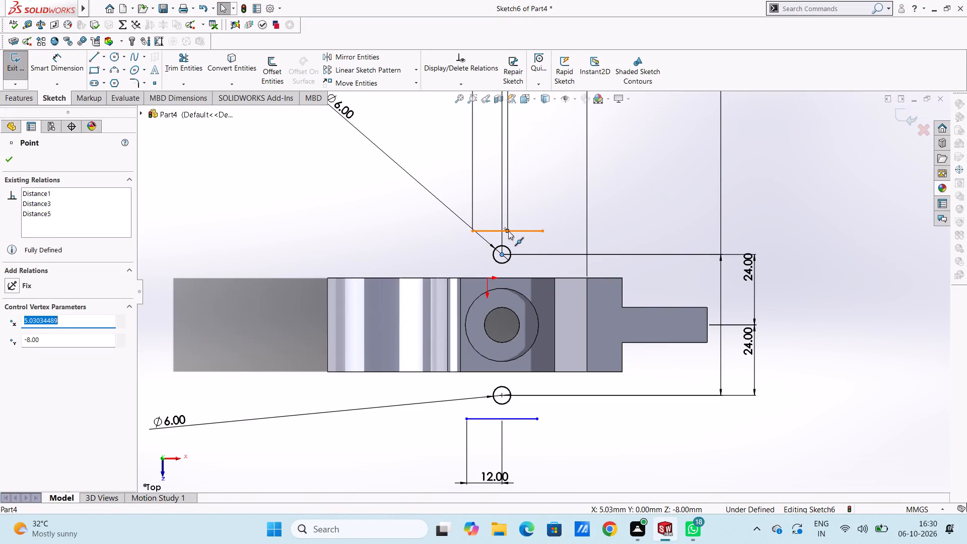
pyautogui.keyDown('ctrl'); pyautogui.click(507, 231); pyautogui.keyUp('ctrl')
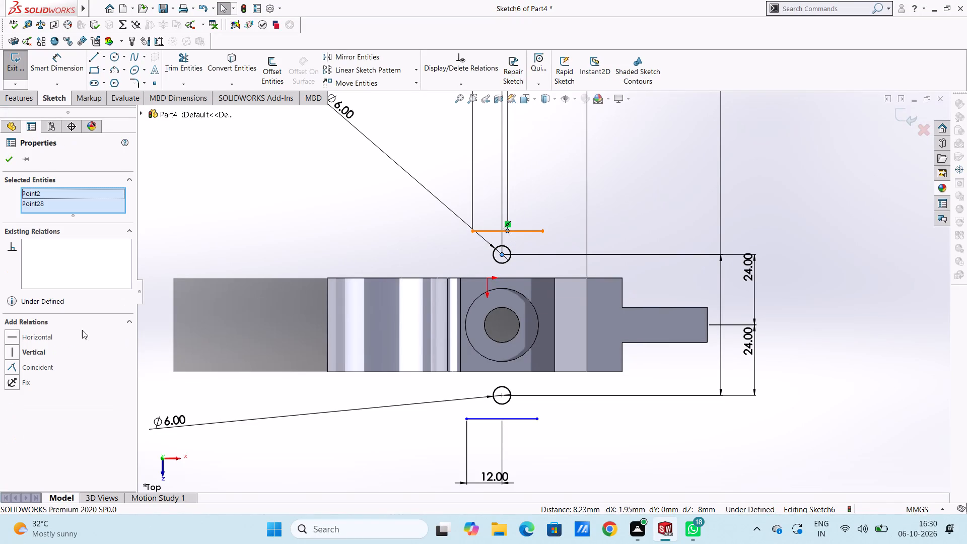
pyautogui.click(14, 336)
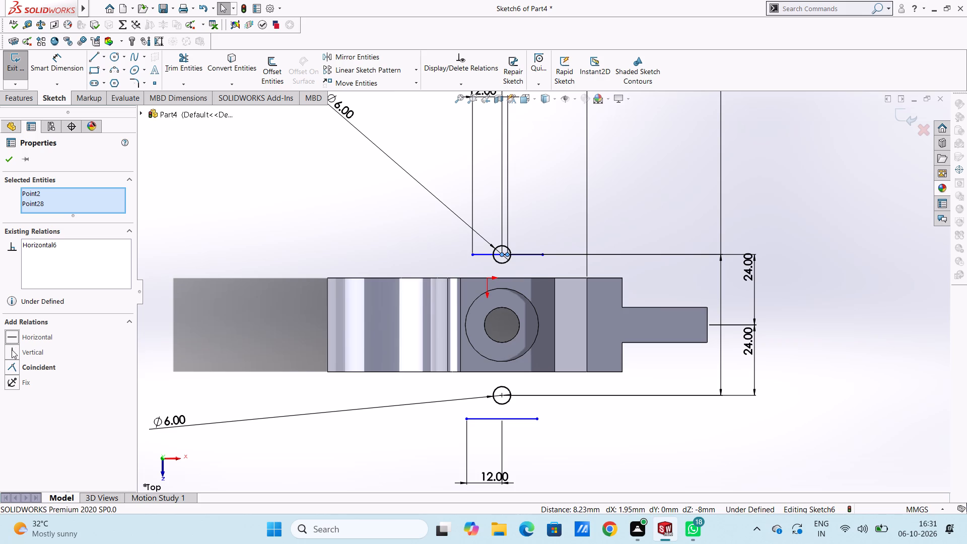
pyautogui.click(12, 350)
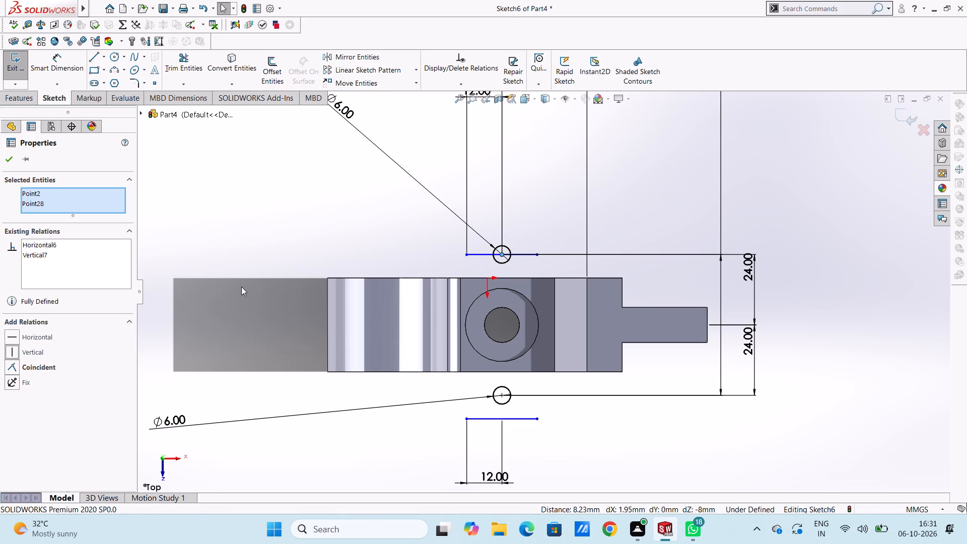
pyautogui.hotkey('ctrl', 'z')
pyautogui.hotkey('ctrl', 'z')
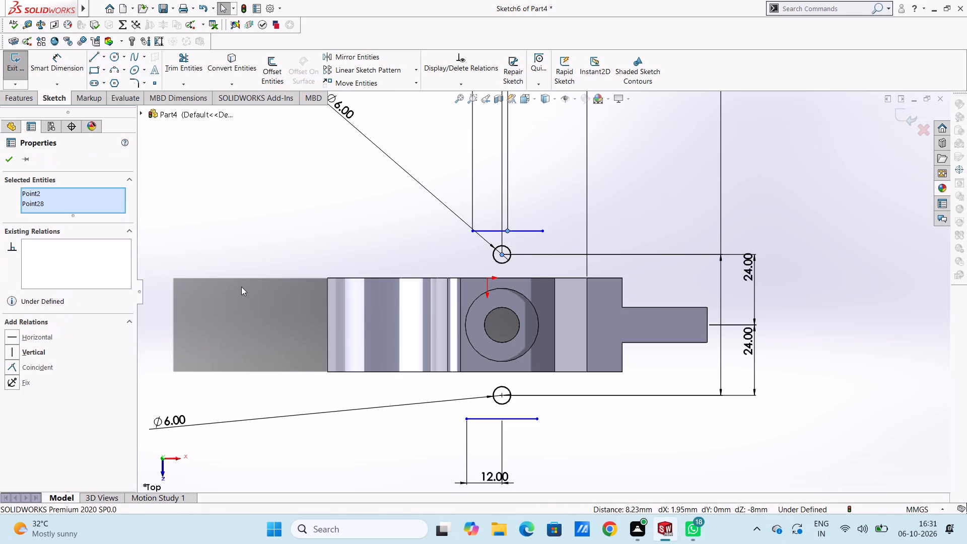
# Add only a vertical relation between the upper line's midpoint and the upper 6 mm circle's centre.
pyautogui.click(9, 349)
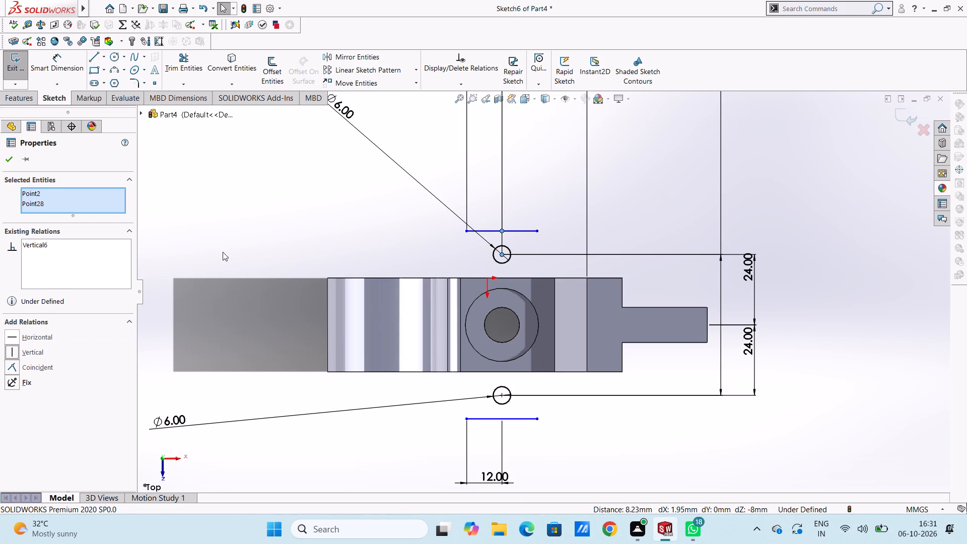
pyautogui.click(288, 229)
# Dimension the upper line 16 mm from the upper edge of the block containing the recessed hole.
pyautogui.scroll(4, 288, 229)
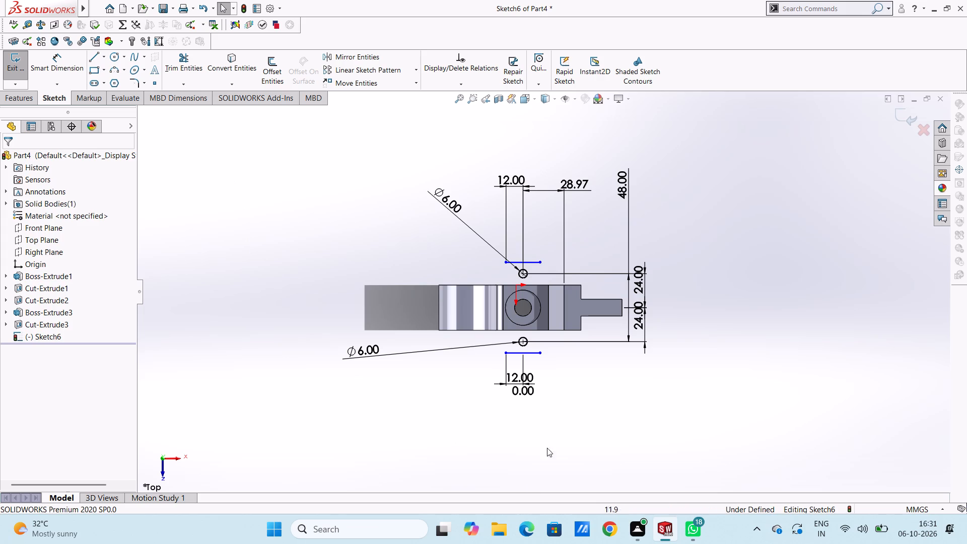
pyautogui.scroll(-5, 530, 278)
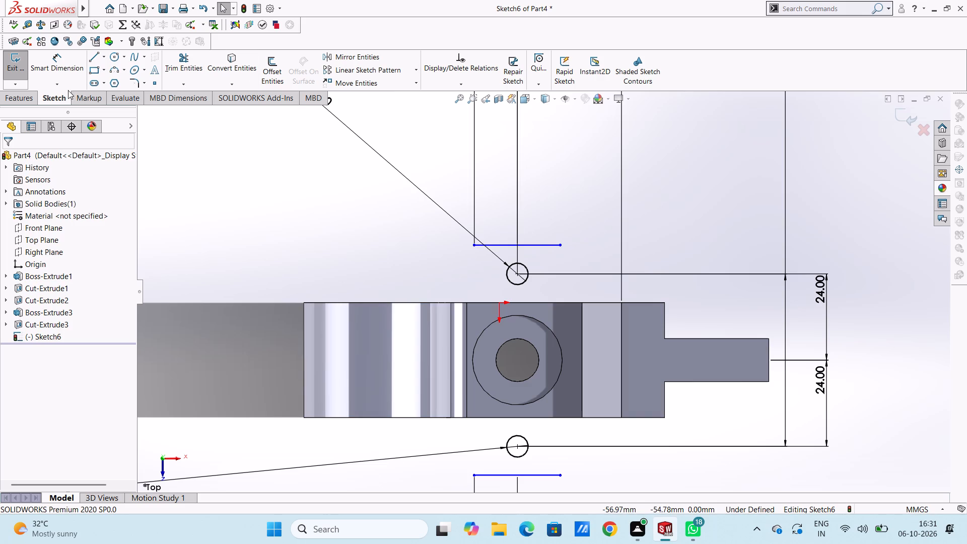
pyautogui.click(57, 63)
pyautogui.click(529, 302)
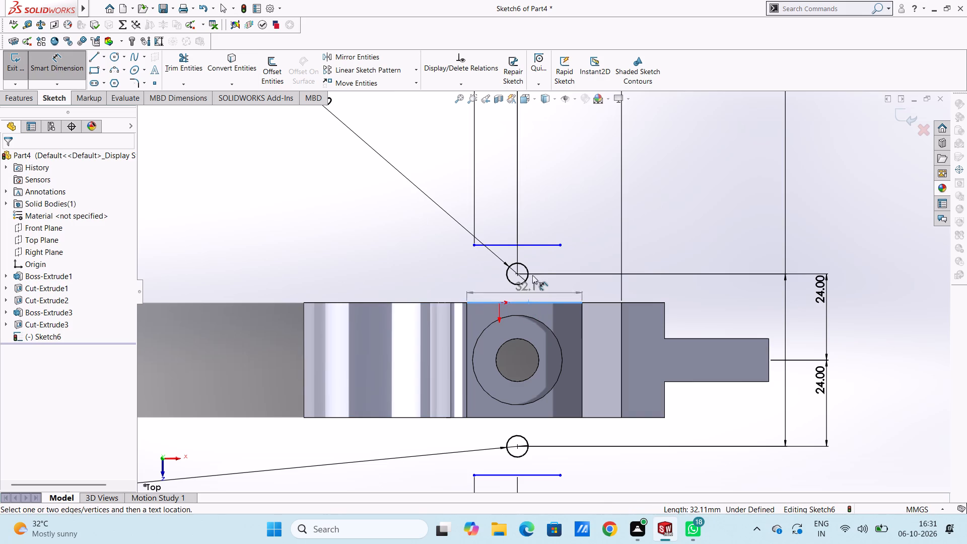
pyautogui.click(535, 243)
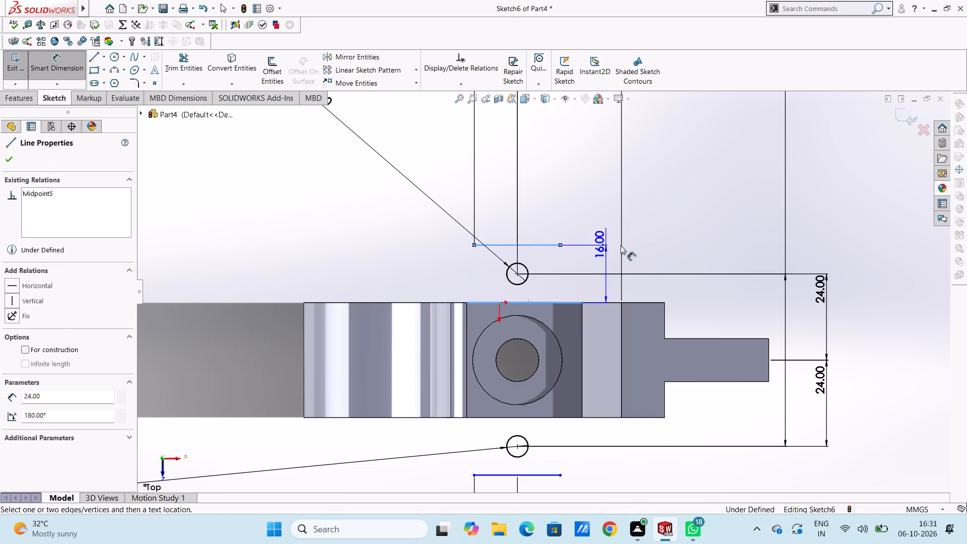
pyautogui.click(710, 248)
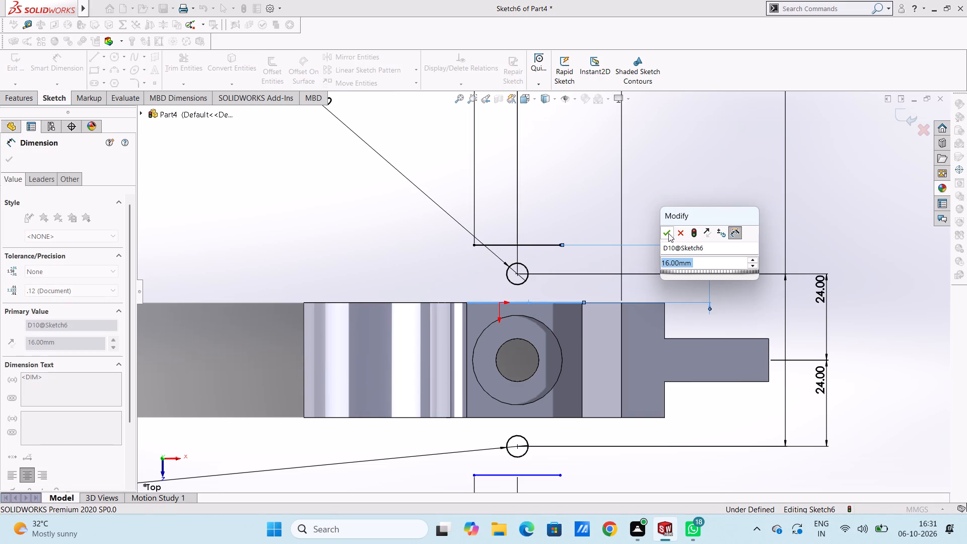
pyautogui.click(668, 233)
pyautogui.click(573, 191)
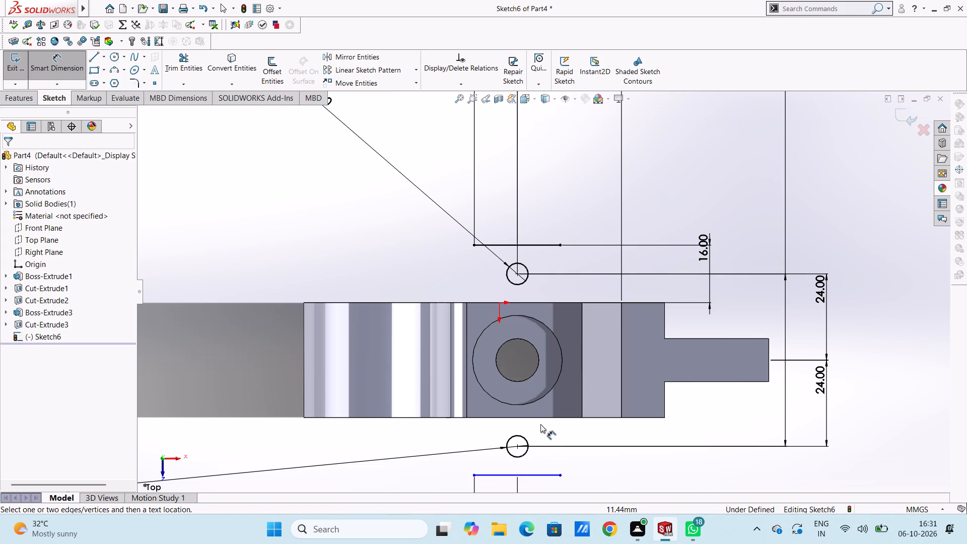
# Dimension the lower line 16 mm from the lower edge of the block containing the recessed hole.
pyautogui.click(540, 418)
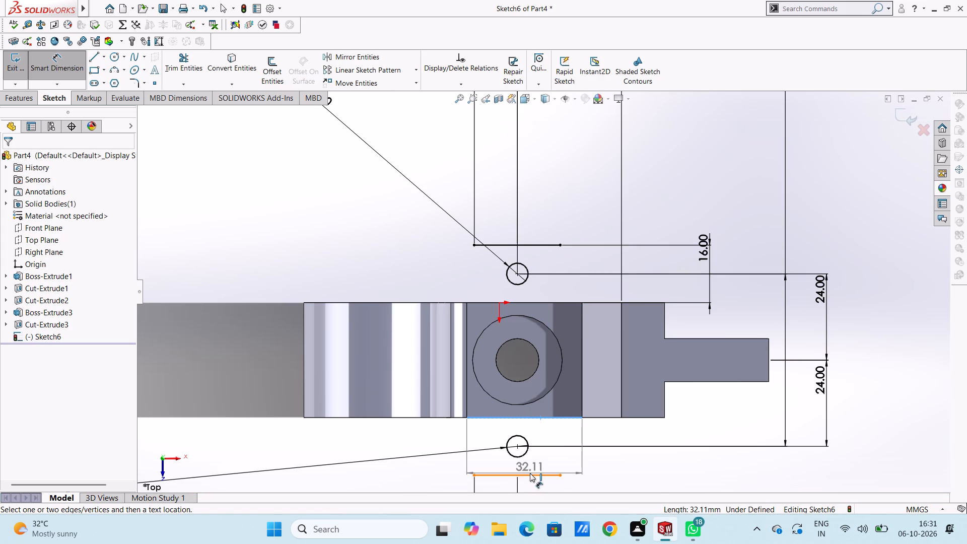
pyautogui.click(530, 472)
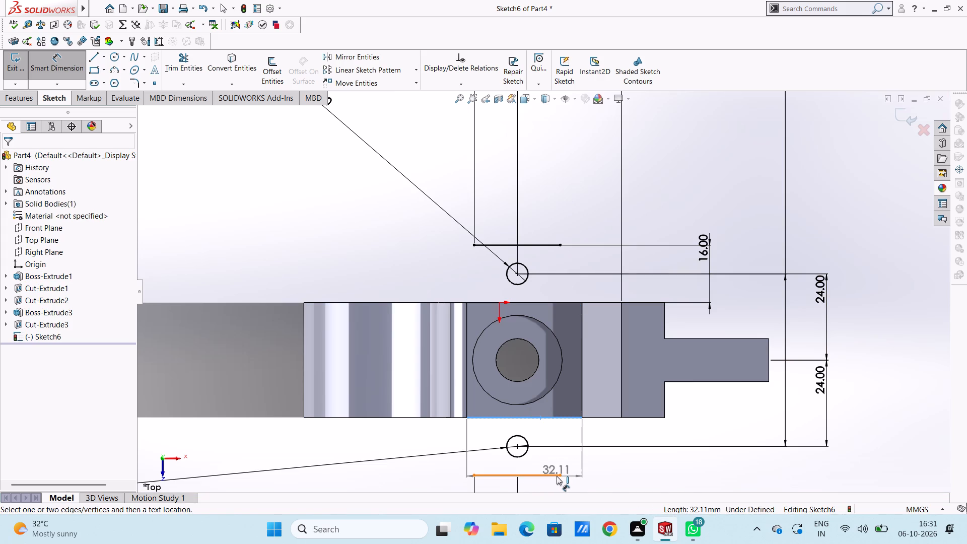
pyautogui.click(557, 476)
pyautogui.click(753, 415)
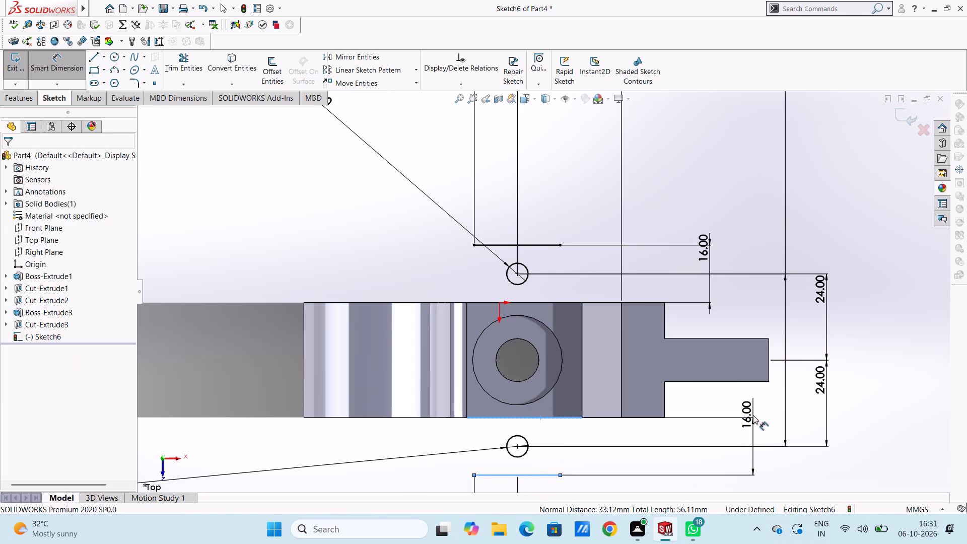
pyautogui.click(707, 397)
pyautogui.click(672, 439)
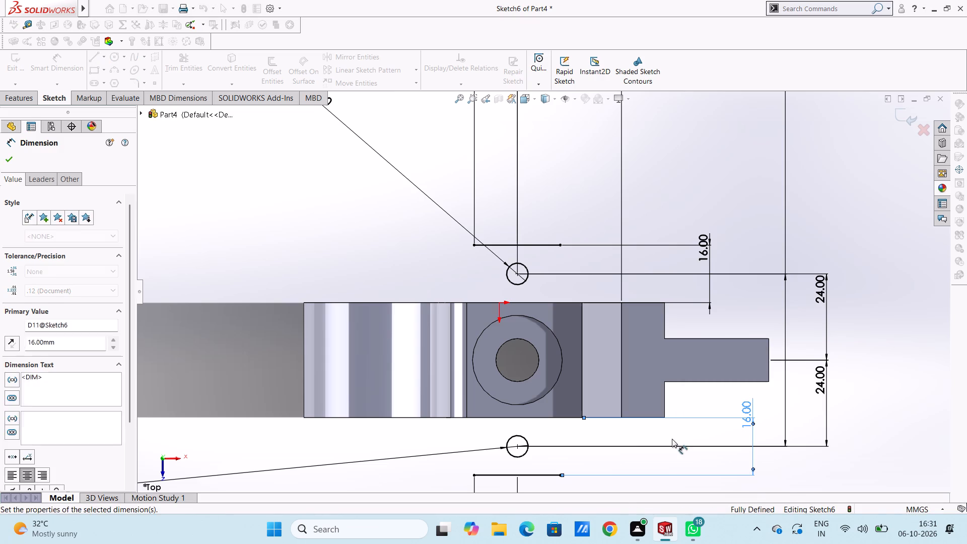
# Sketch a 64 mm vertical line joining the left ends of the upper and lower lines.
pyautogui.scroll(3, 588, 446)
pyautogui.scroll(-3, 564, 350)
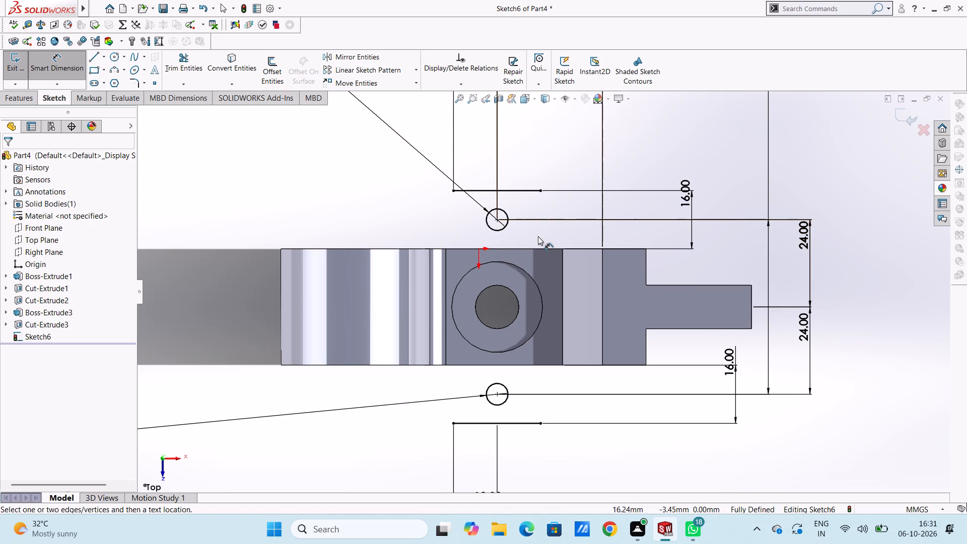
pyautogui.click(93, 61)
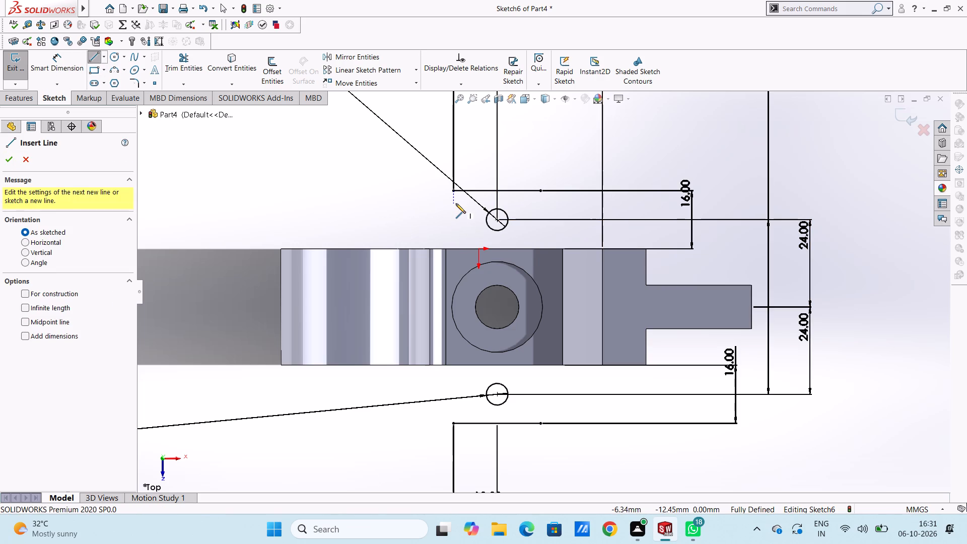
pyautogui.click(451, 192)
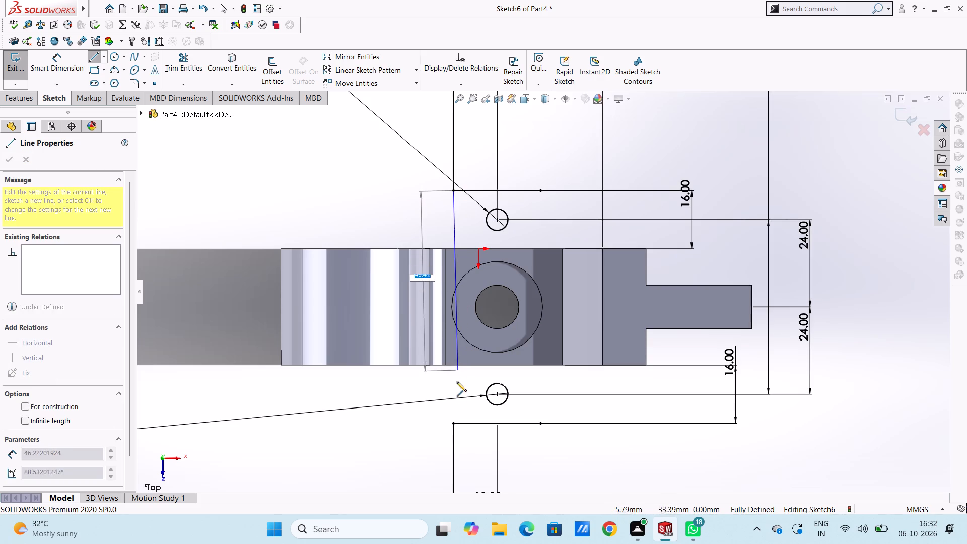
pyautogui.click(452, 425)
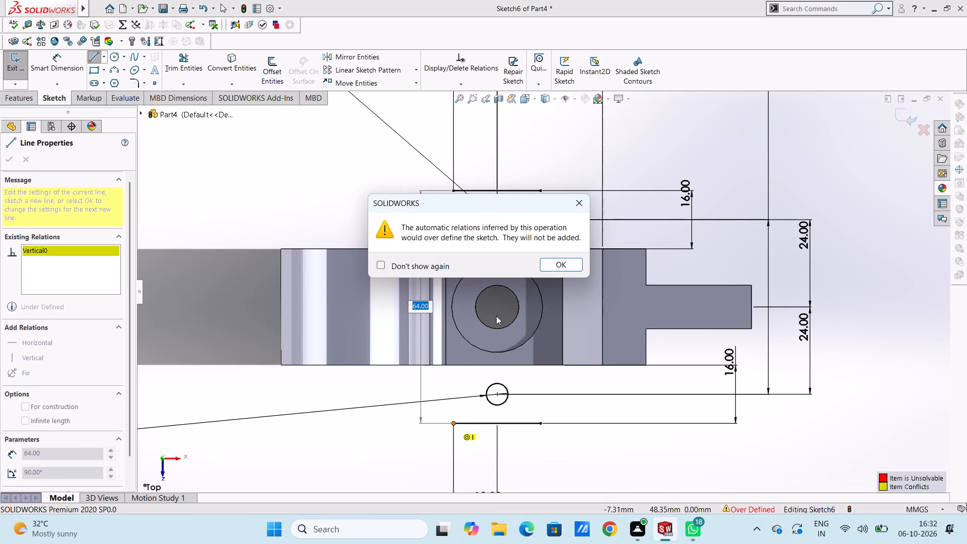
pyautogui.click(572, 206)
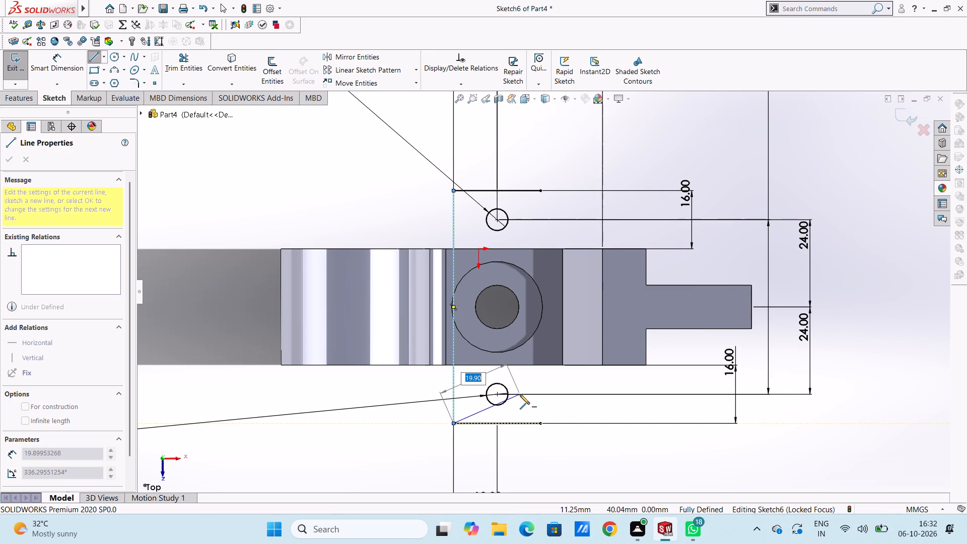
pyautogui.press('Escape')
pyautogui.press('Escape')
pyautogui.press('Escape')
pyautogui.press('Escape')
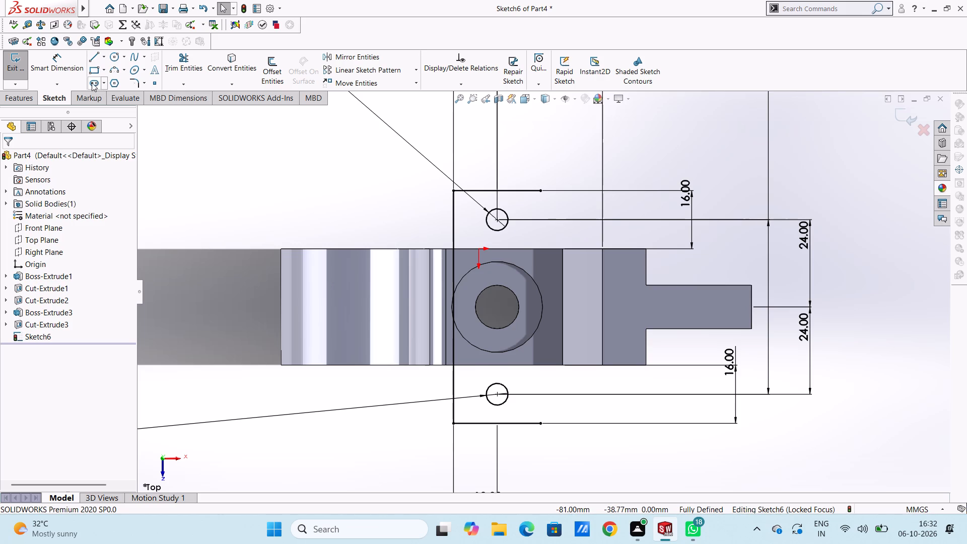
# Close the upper lug with a horizontal line along the block's upper edge and a sloping line about 19 mm long to the upper line's right end.
pyautogui.click(91, 60)
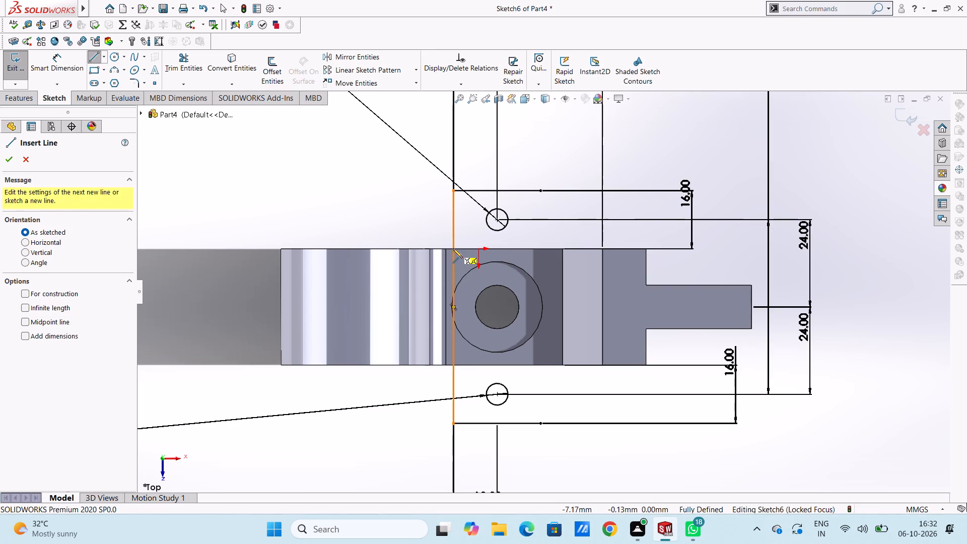
pyautogui.scroll(-4, 552, 259)
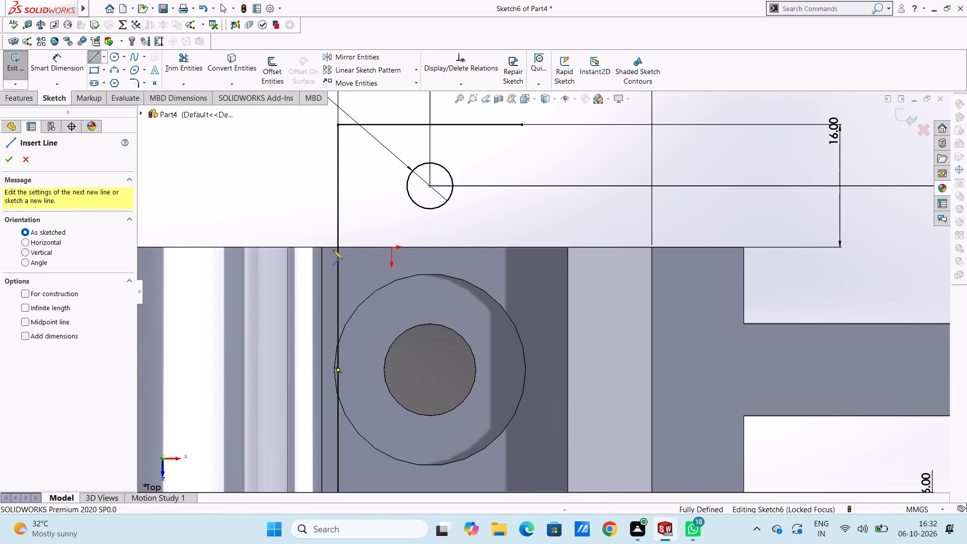
pyautogui.click(338, 247)
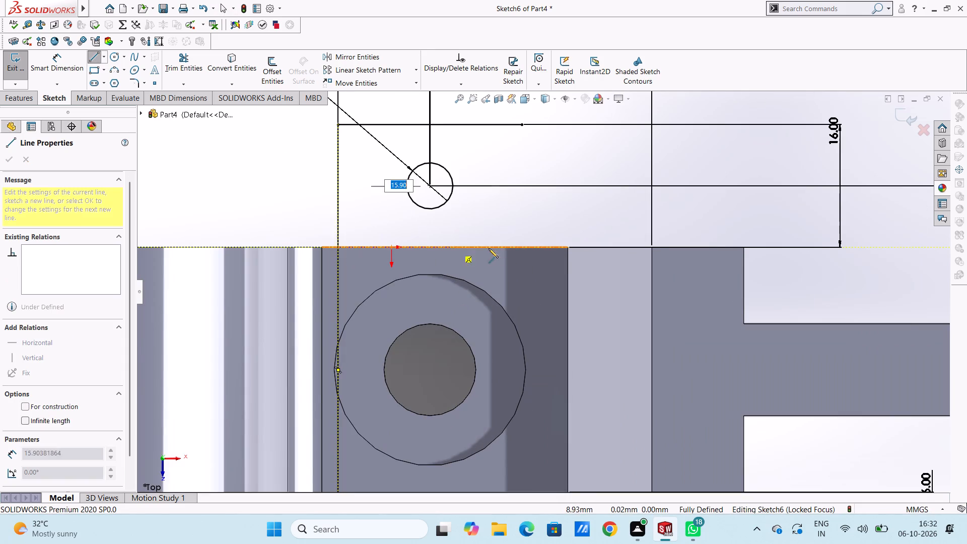
pyautogui.click(603, 246)
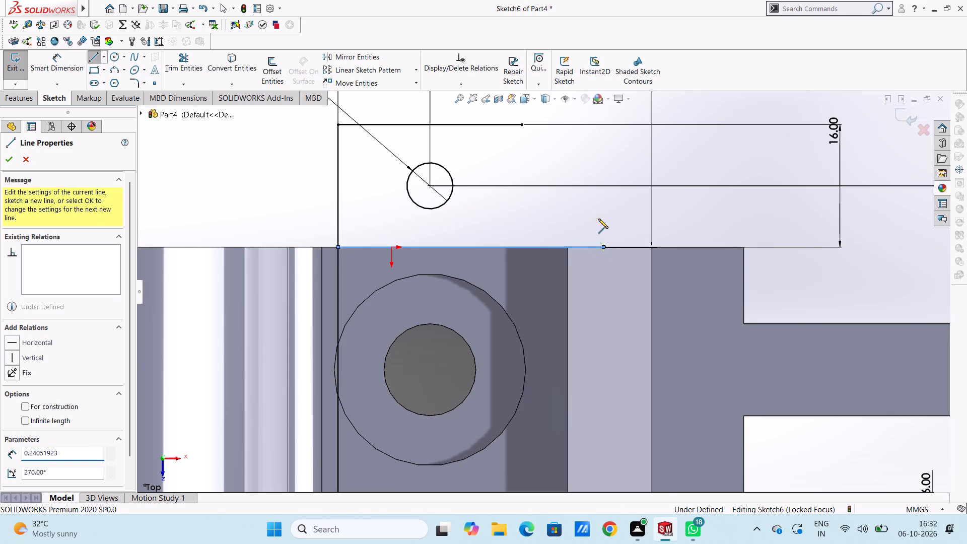
pyautogui.click(521, 127)
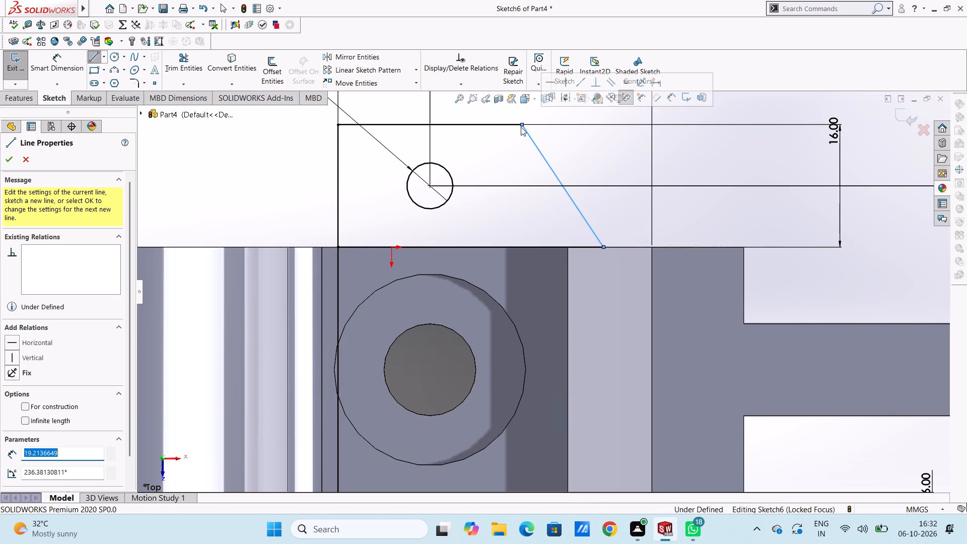
pyautogui.press('Escape')
pyautogui.press('Escape')
pyautogui.press('Escape')
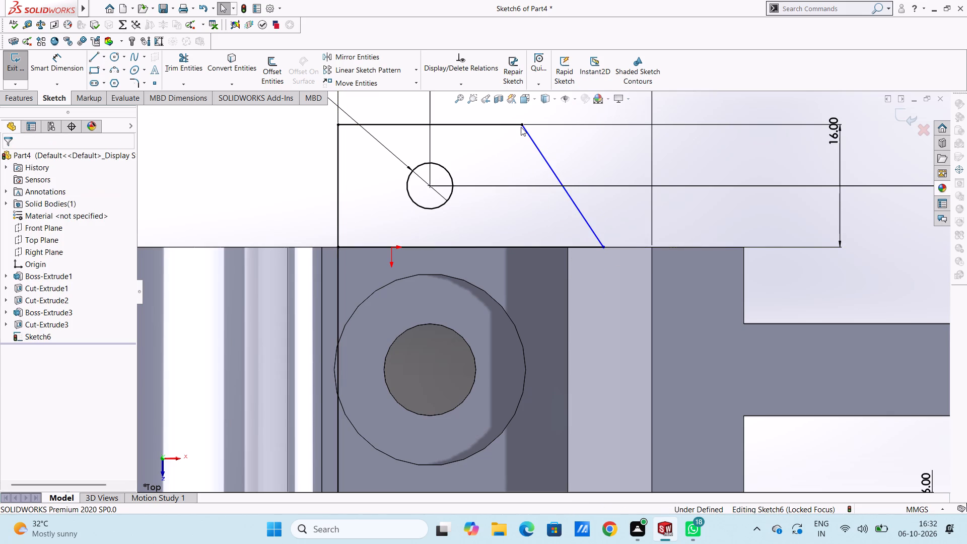
# Close the lower lug with a sloping line about 19 mm long and a horizontal line about 35 mm long along the block's lower edge.
pyautogui.scroll(5, 521, 127)
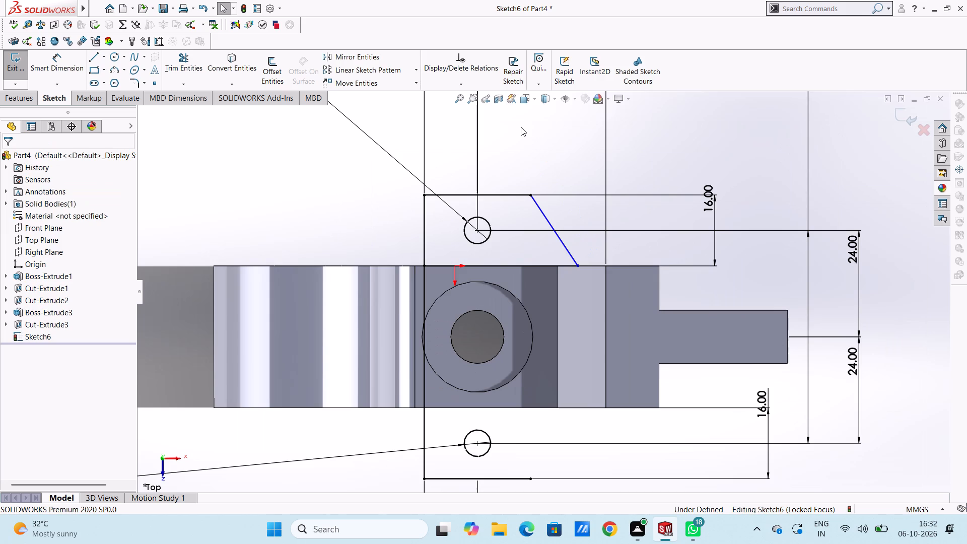
pyautogui.scroll(2, 595, 428)
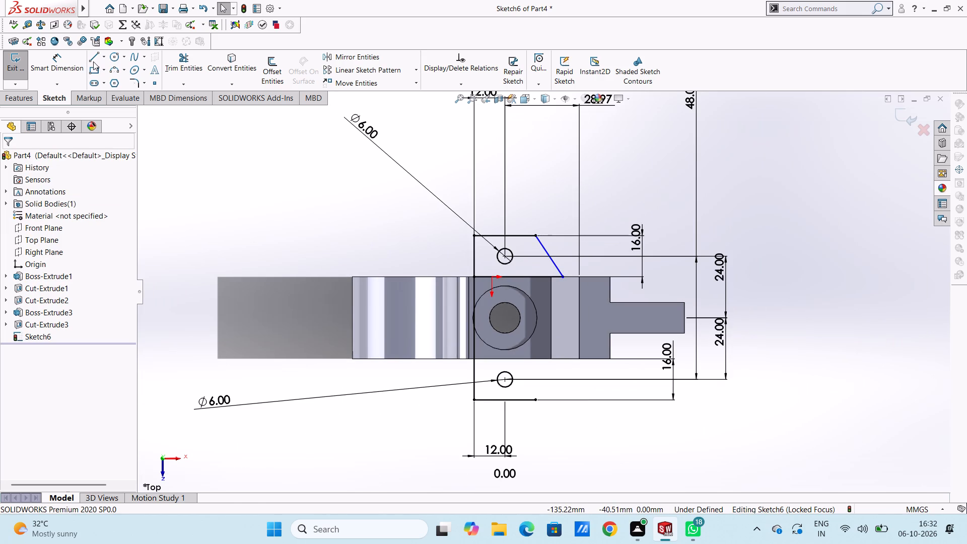
pyautogui.click(93, 61)
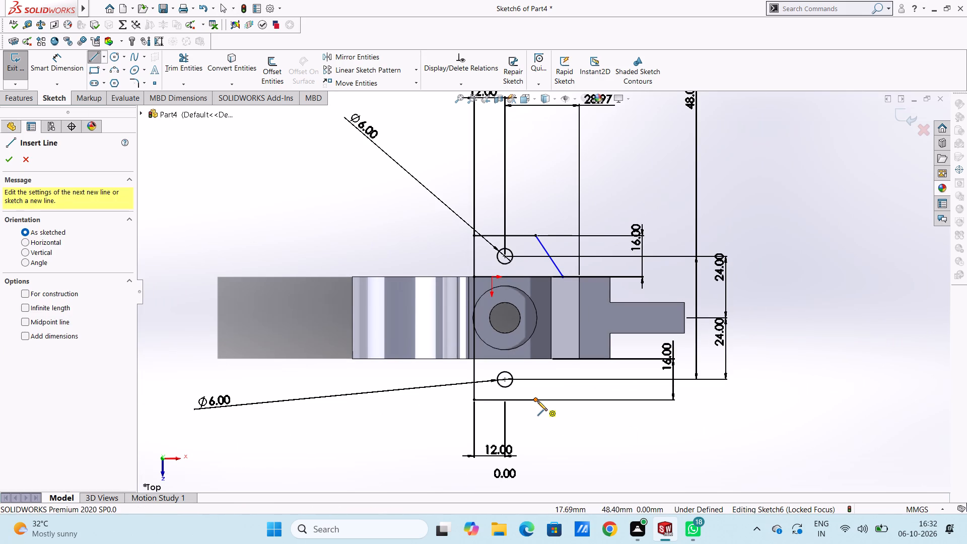
pyautogui.click(537, 401)
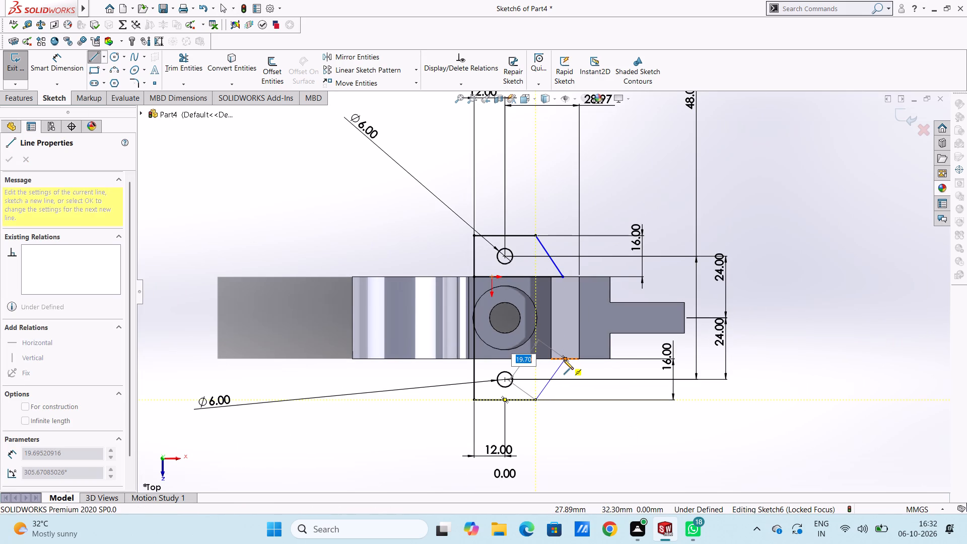
pyautogui.click(562, 359)
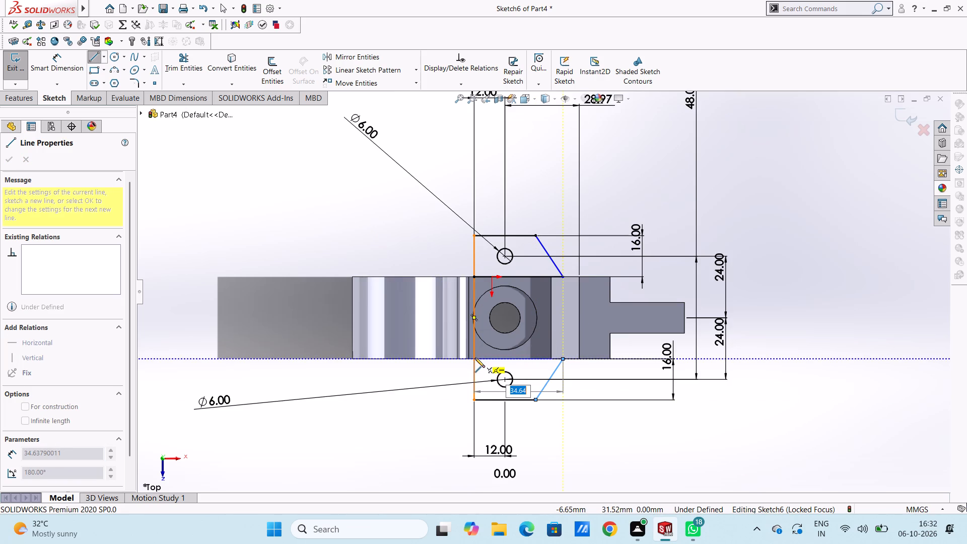
pyautogui.scroll(-10, 475, 360)
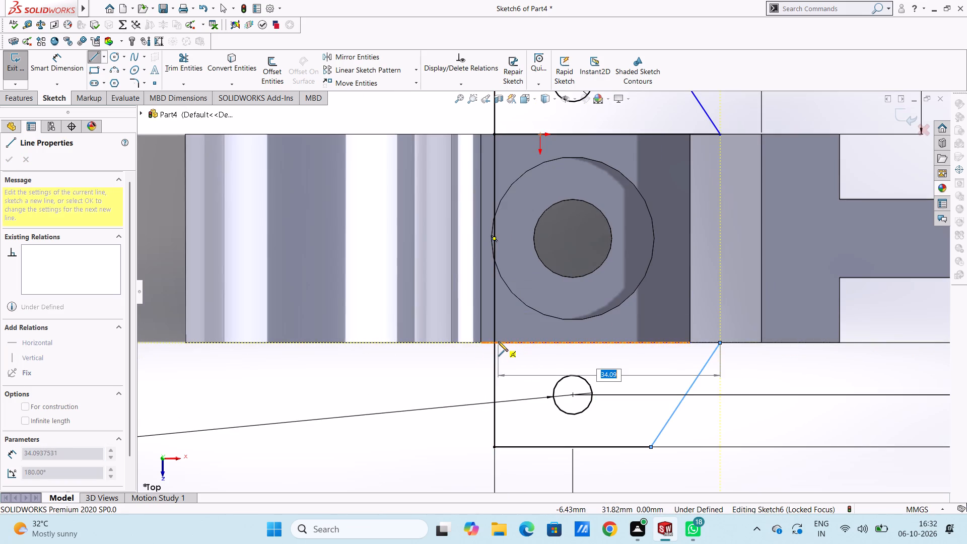
pyautogui.click(495, 343)
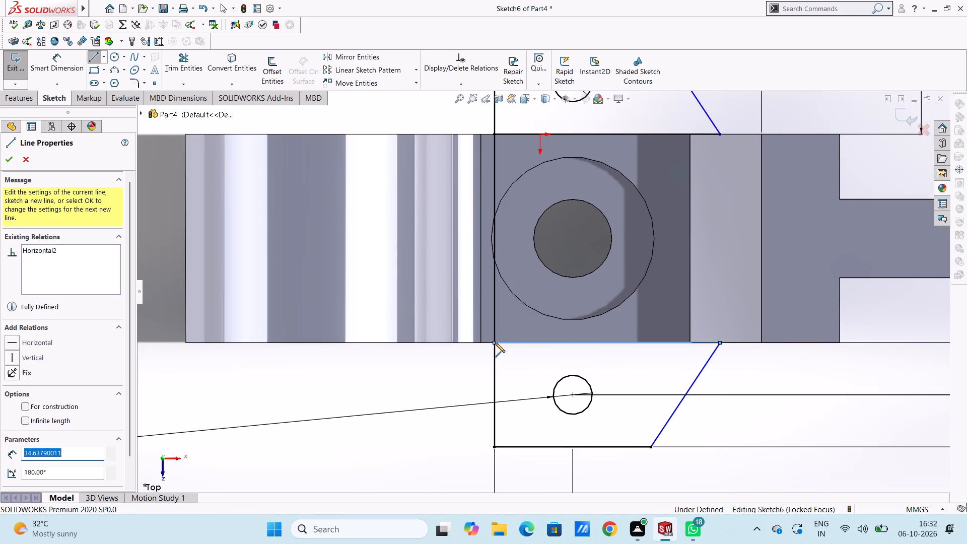
pyautogui.press('Escape')
pyautogui.press('Escape')
pyautogui.press('Escape')
# Trim away the part of the vertical line that crosses the block between the two lugs.
pyautogui.scroll(5, 495, 343)
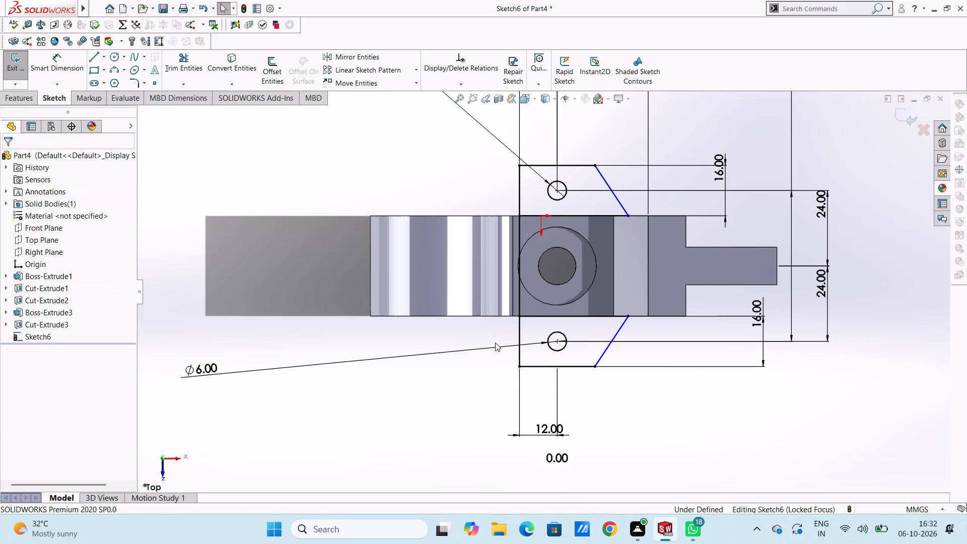
pyautogui.click(181, 71)
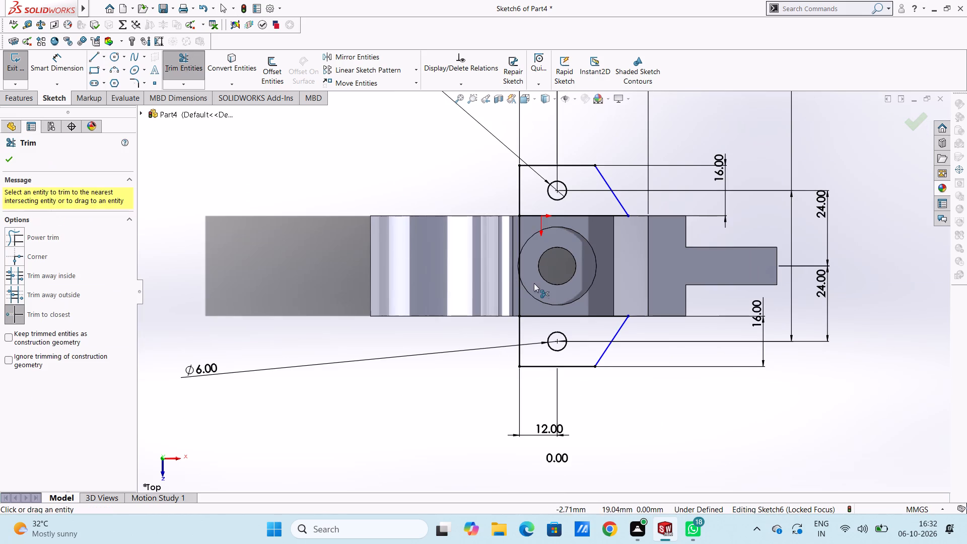
pyautogui.doubleClick(520, 287)
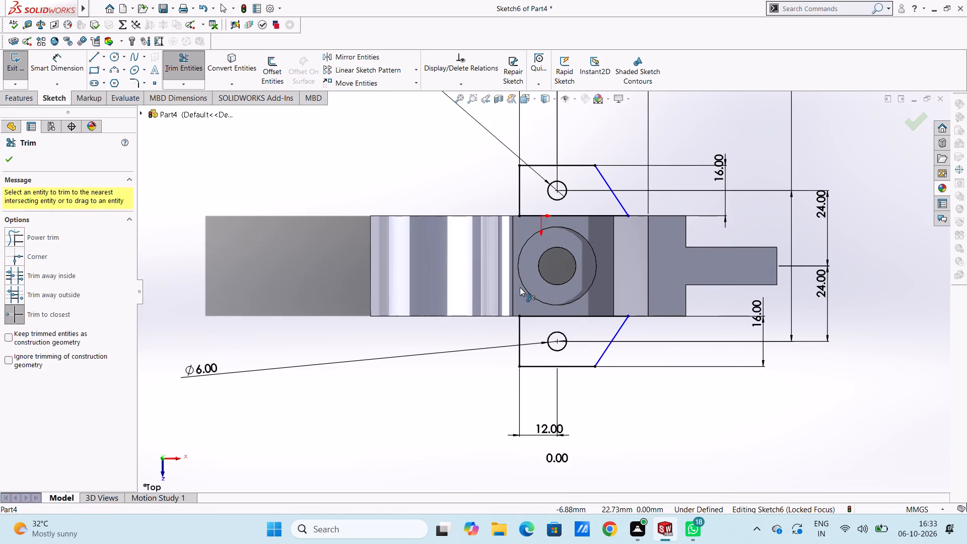
pyautogui.click(13, 161)
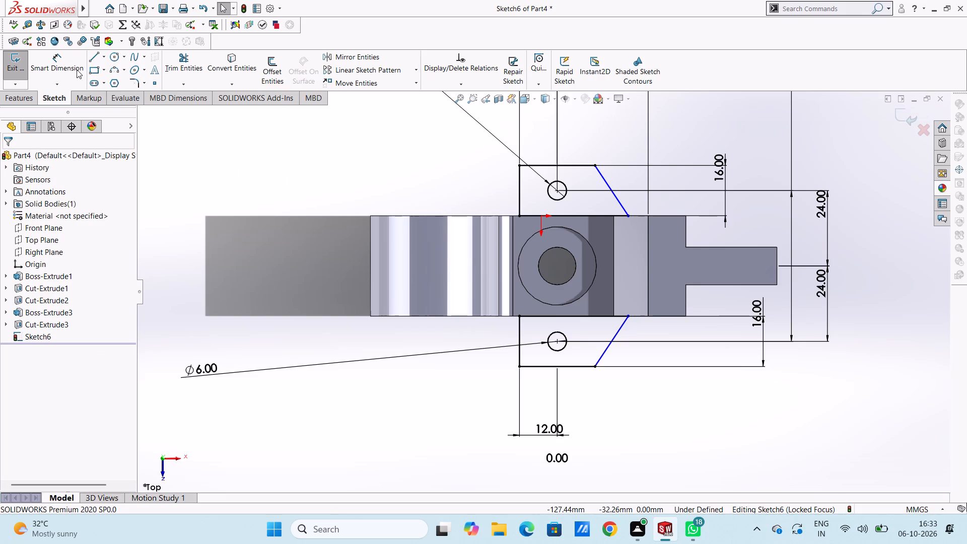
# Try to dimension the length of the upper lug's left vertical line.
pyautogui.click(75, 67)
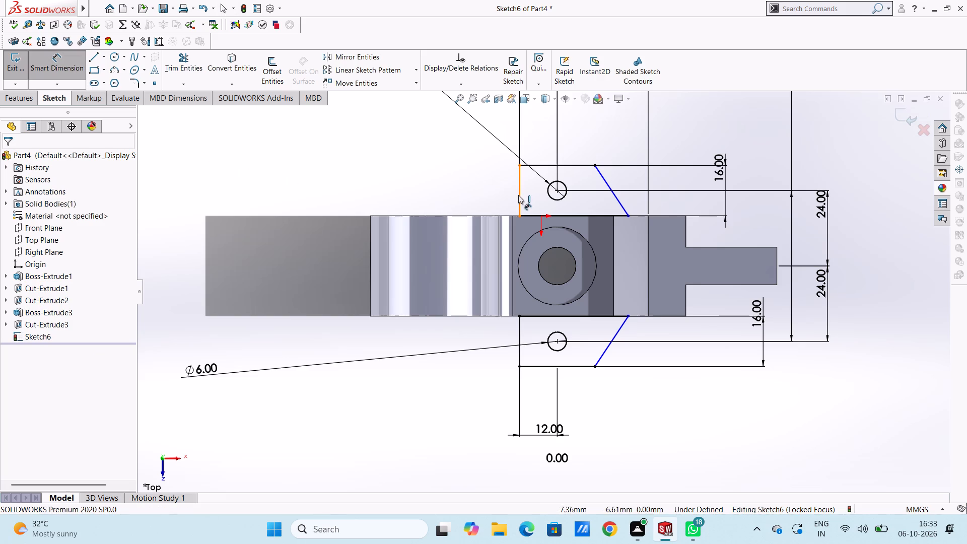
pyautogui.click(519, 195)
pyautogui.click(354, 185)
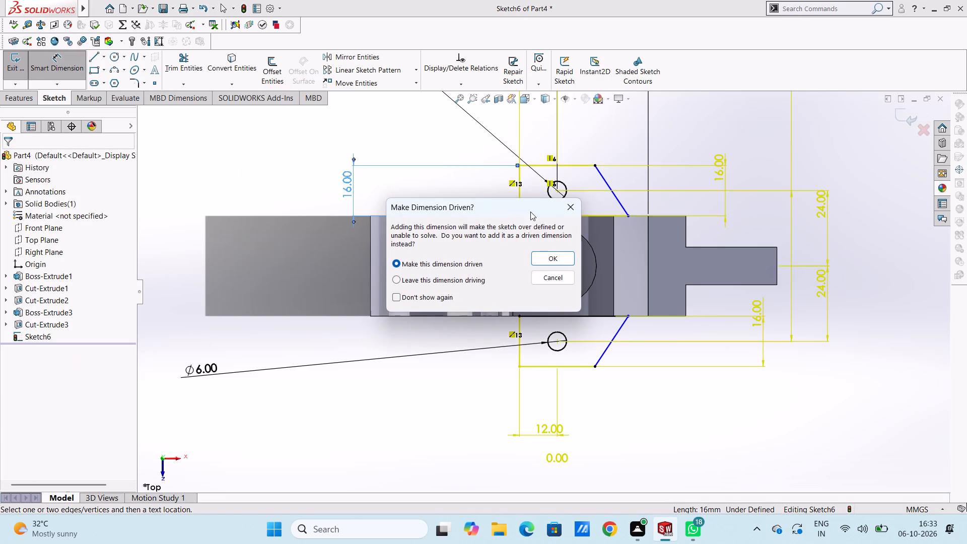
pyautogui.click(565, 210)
# Dimension the horizontal span of the upper lug's sloping line at 16 mm.
pyautogui.click(612, 192)
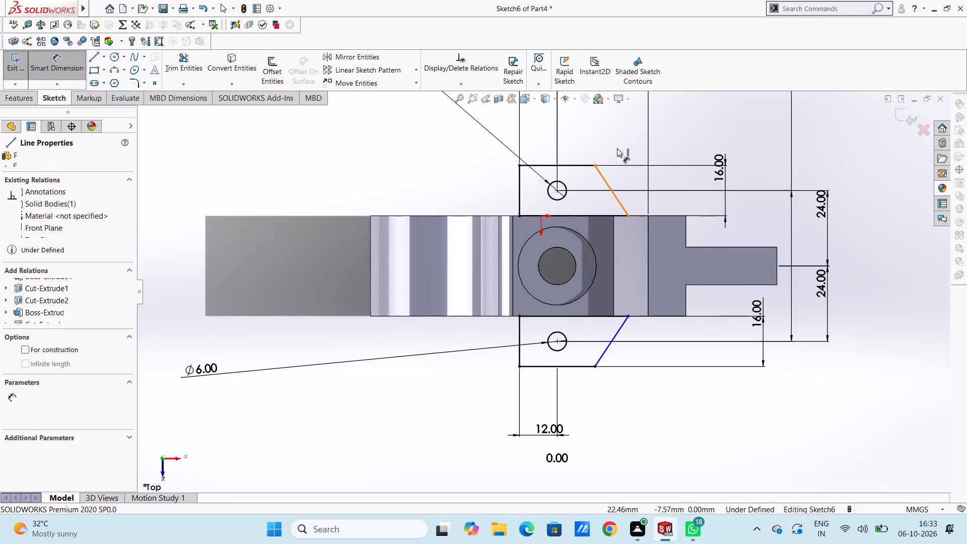
pyautogui.scroll(4, 610, 124)
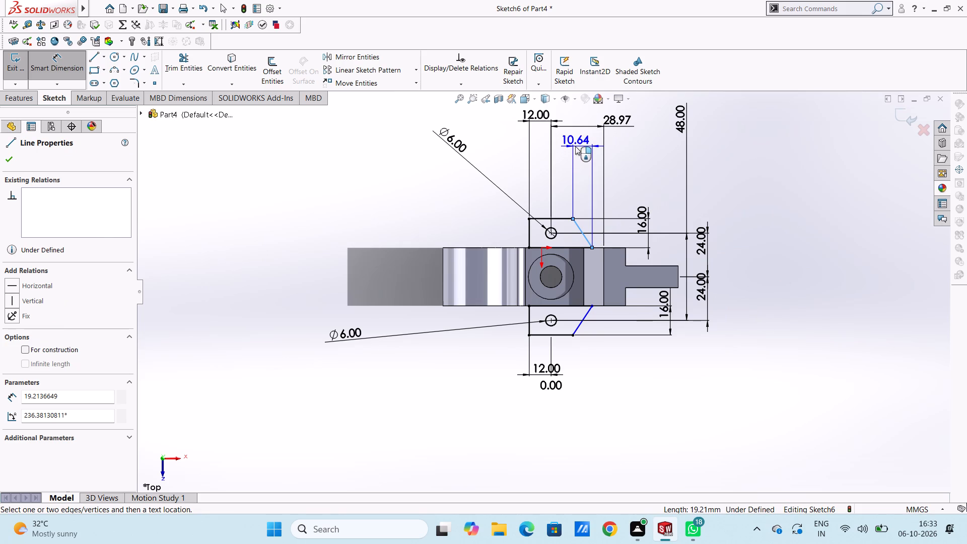
pyautogui.click(575, 146)
pyautogui.write('16')
pyautogui.press('Return')
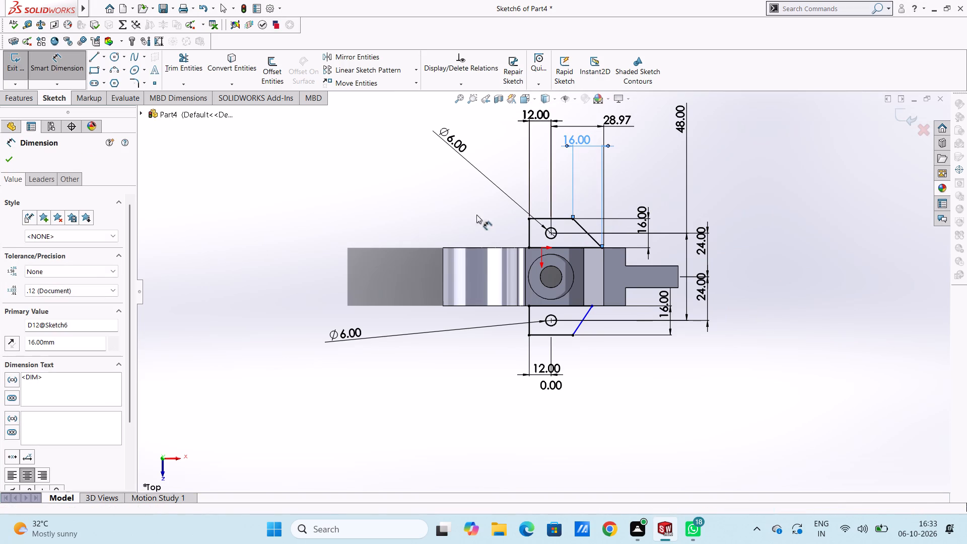
pyautogui.click(444, 213)
# Dimension the horizontal span of the lower lug's sloping line at 16 mm.
pyautogui.click(580, 322)
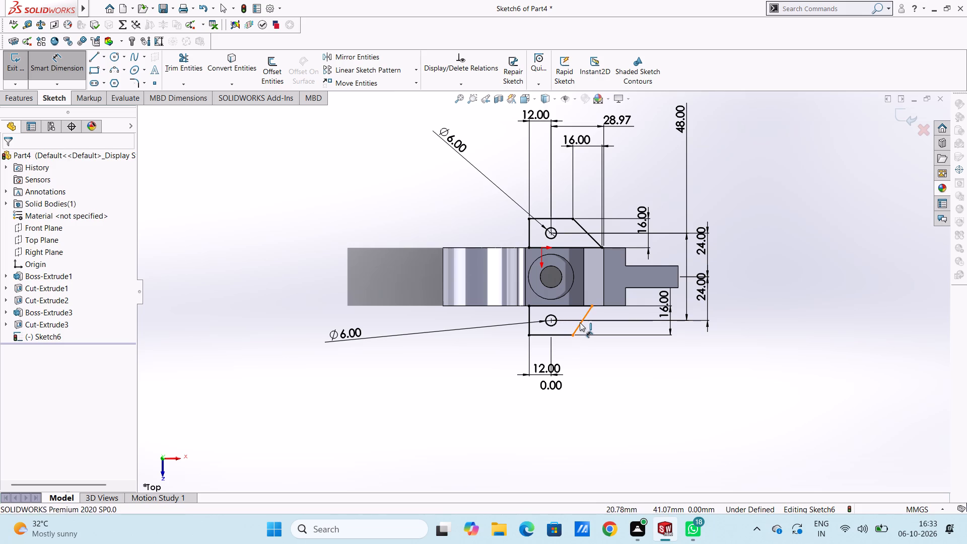
pyautogui.click(582, 384)
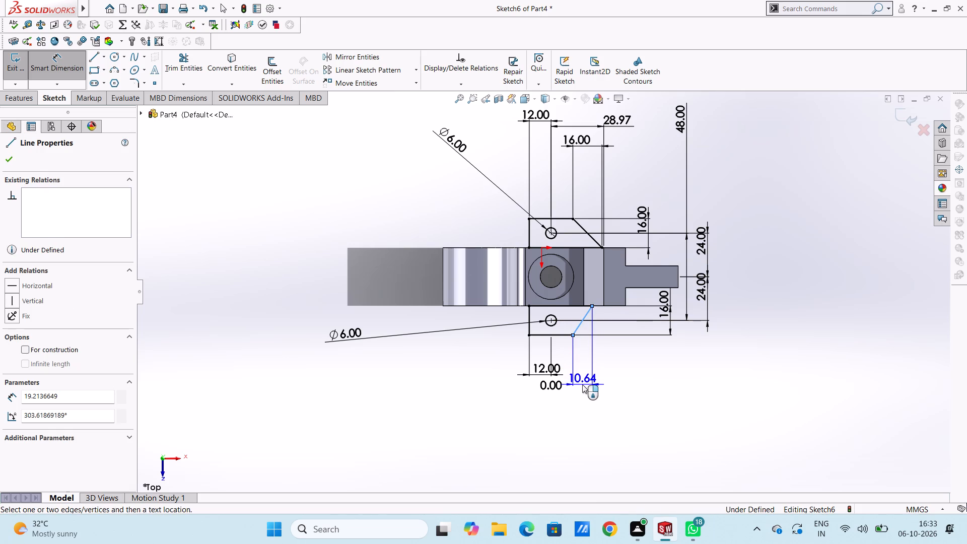
pyautogui.write('16')
pyautogui.press('Return')
pyautogui.click(462, 379)
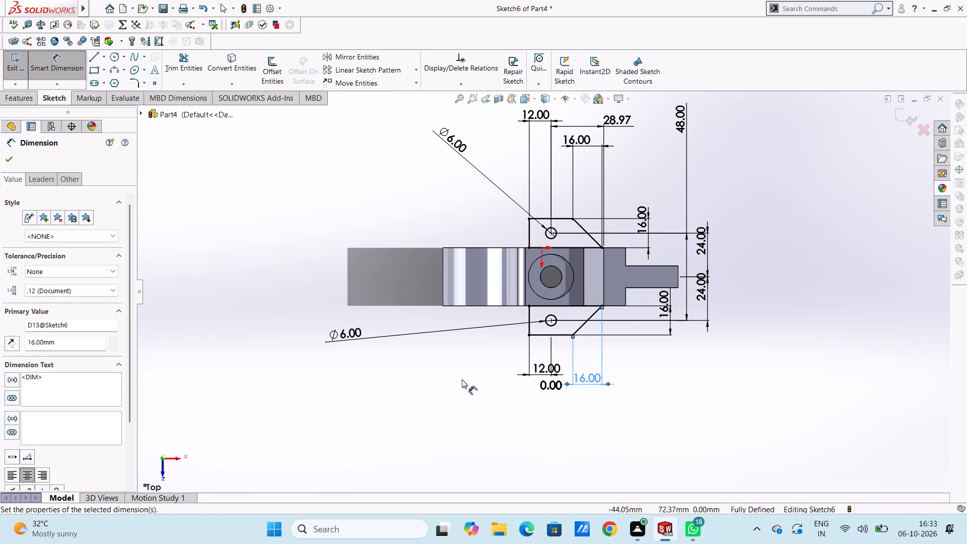
# Extrude the side lug sketch as a 16 mm blind boss in the reversed direction, alongside the block, merged with the body.
pyautogui.scroll(-1, 636, 286)
pyautogui.scroll(1, 633, 398)
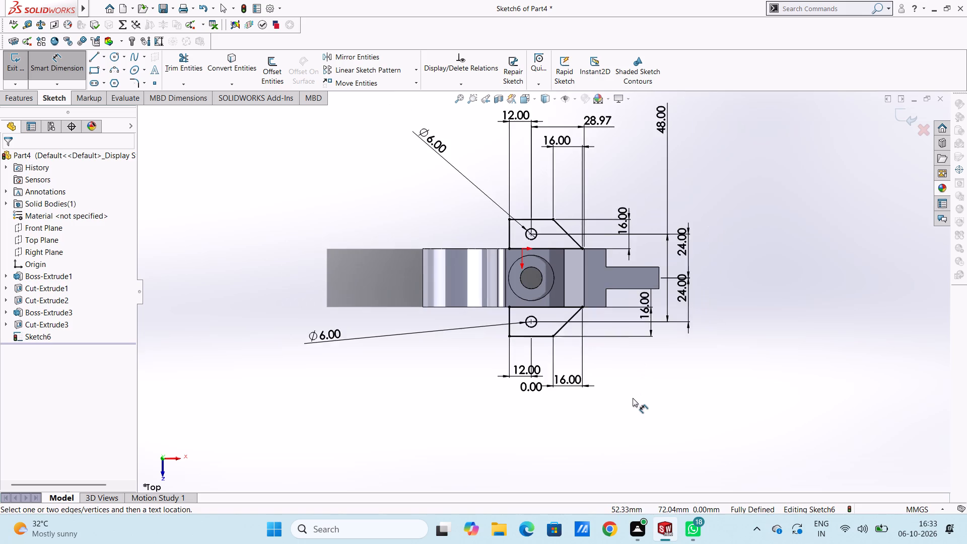
pyautogui.scroll(1, 633, 398)
pyautogui.moveTo(627, 405); pyautogui.dragTo(595, 141, button='middle')
pyautogui.middleClick(595, 141)
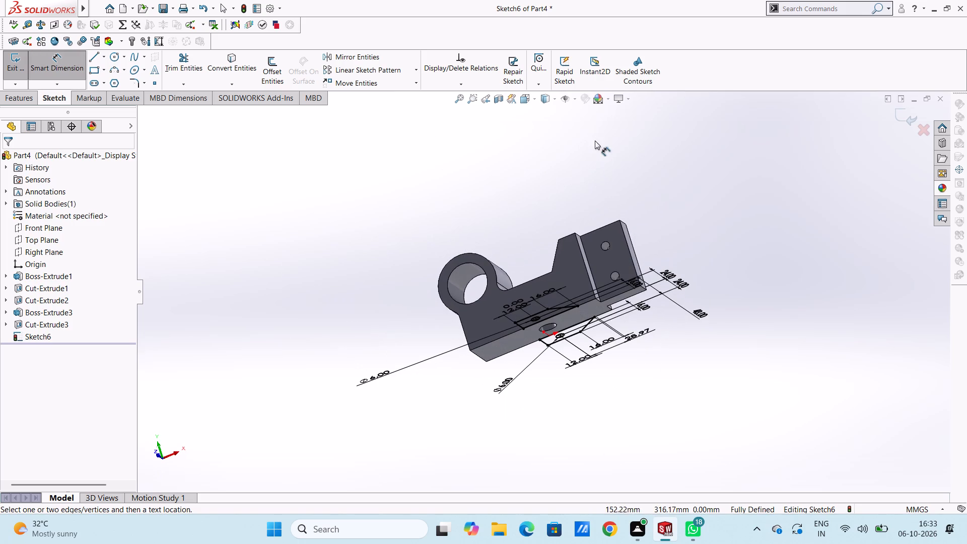
pyautogui.moveTo(584, 296); pyautogui.dragTo(587, 223, button='middle')
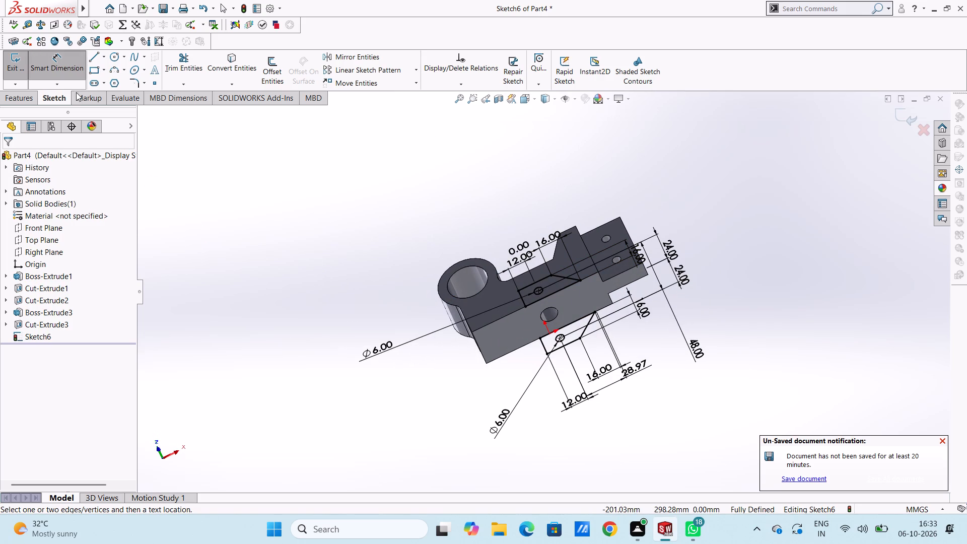
pyautogui.click(66, 67)
pyautogui.click(24, 97)
pyautogui.click(21, 74)
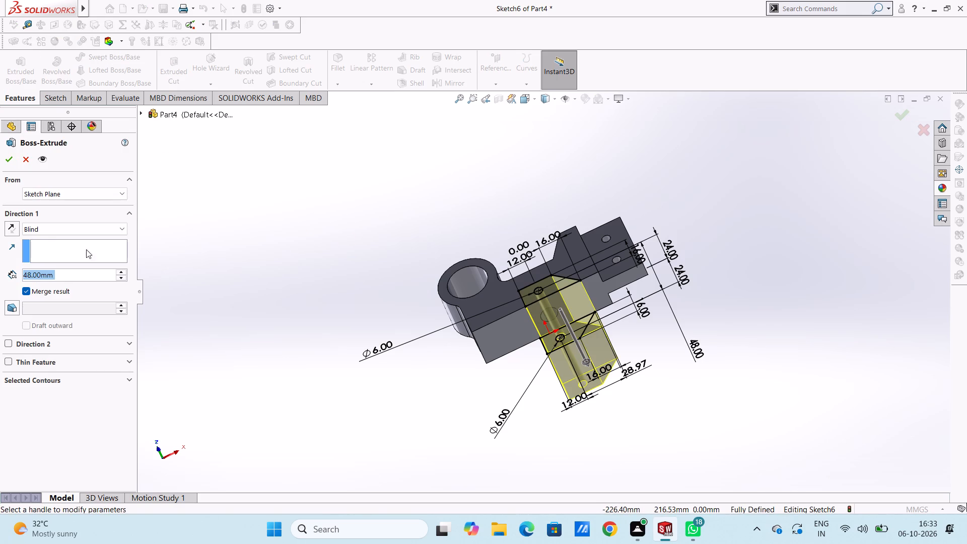
pyautogui.click(16, 229)
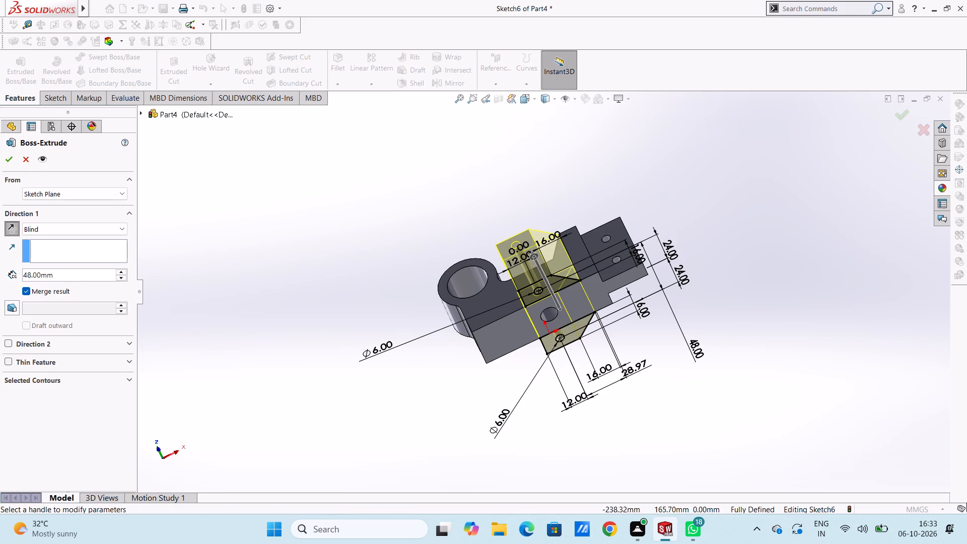
pyautogui.doubleClick(66, 276)
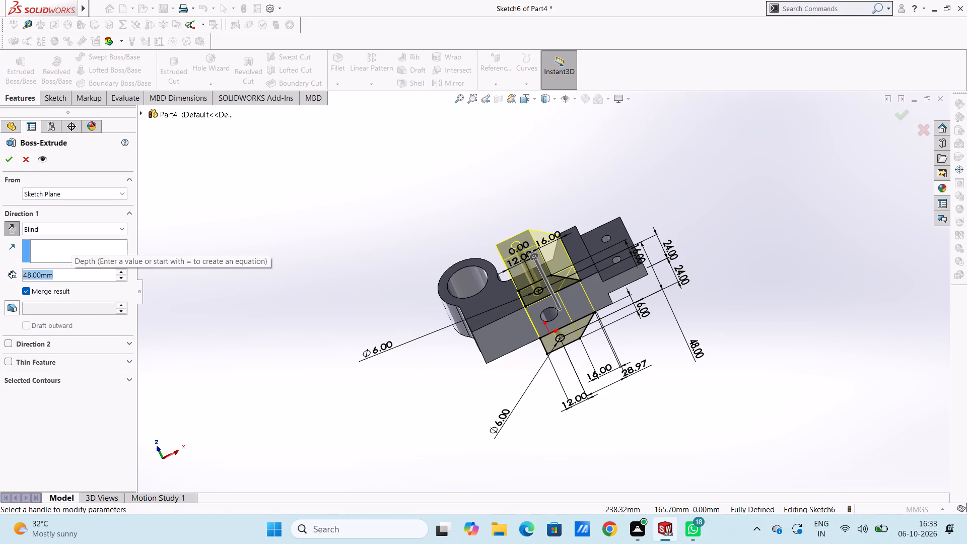
pyautogui.write('16')
pyautogui.press('Return')
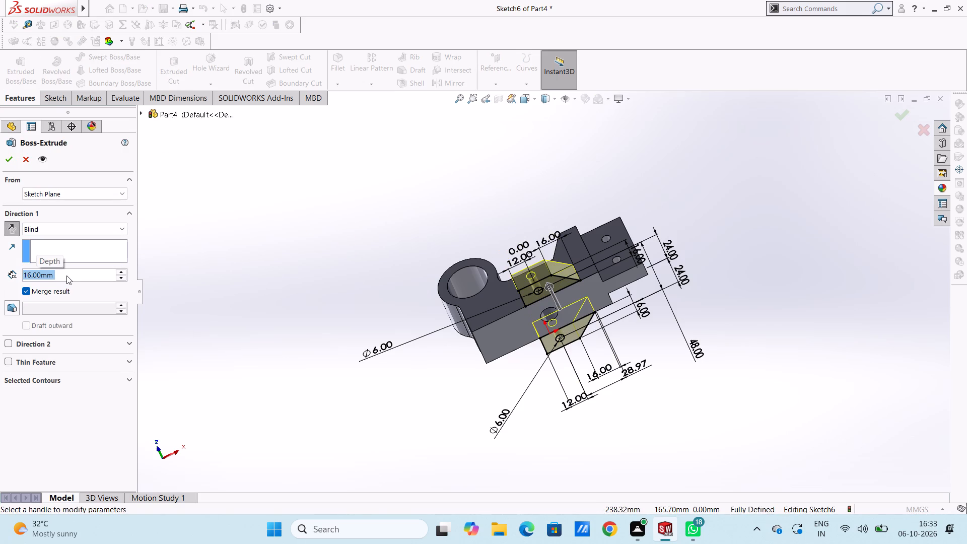
pyautogui.click(13, 158)
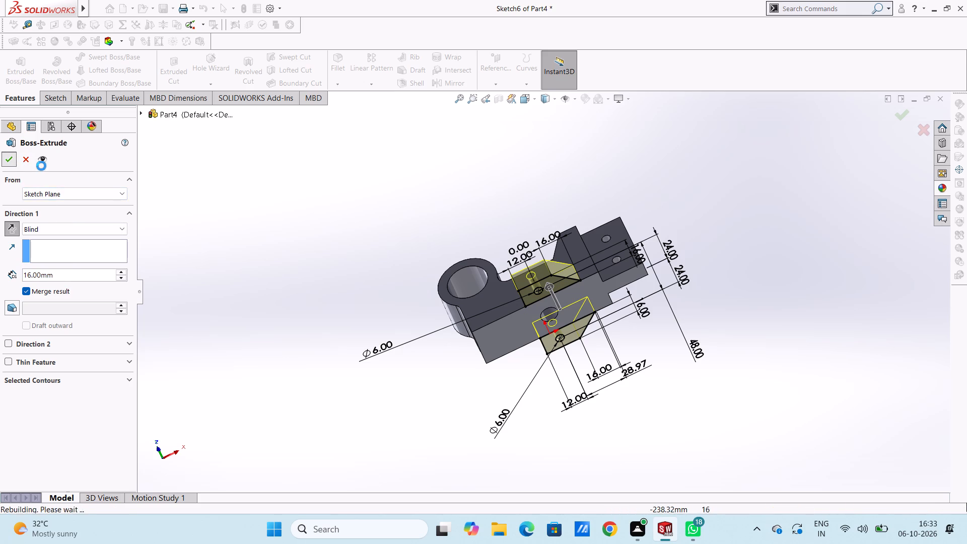
pyautogui.click(315, 202)
# Examine the part from all sides, checking the new side lugs, the ring and the drilled tongue.
pyautogui.moveTo(383, 210); pyautogui.dragTo(359, 222, button='middle')
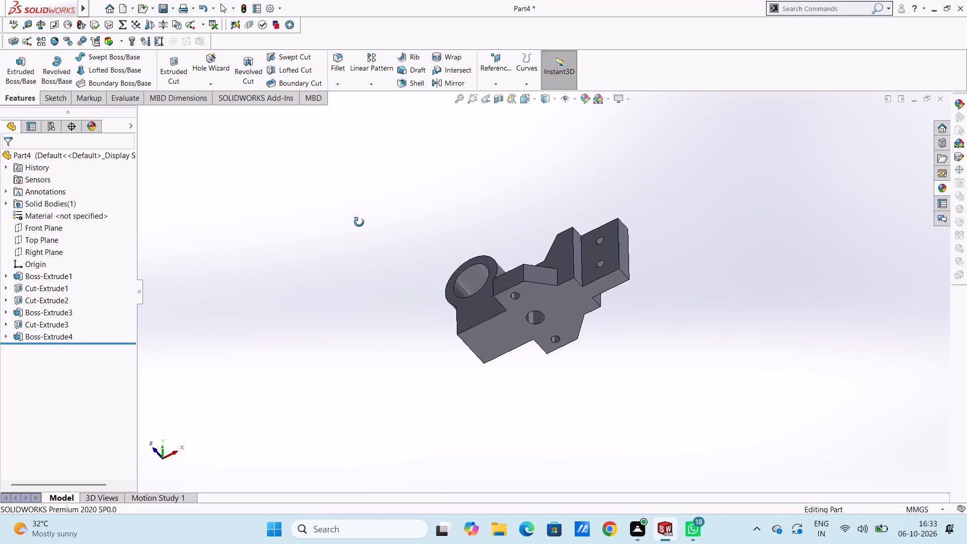
pyautogui.moveTo(359, 222); pyautogui.dragTo(363, 374, button='middle')
pyautogui.moveTo(352, 305); pyautogui.dragTo(359, 314, button='middle')
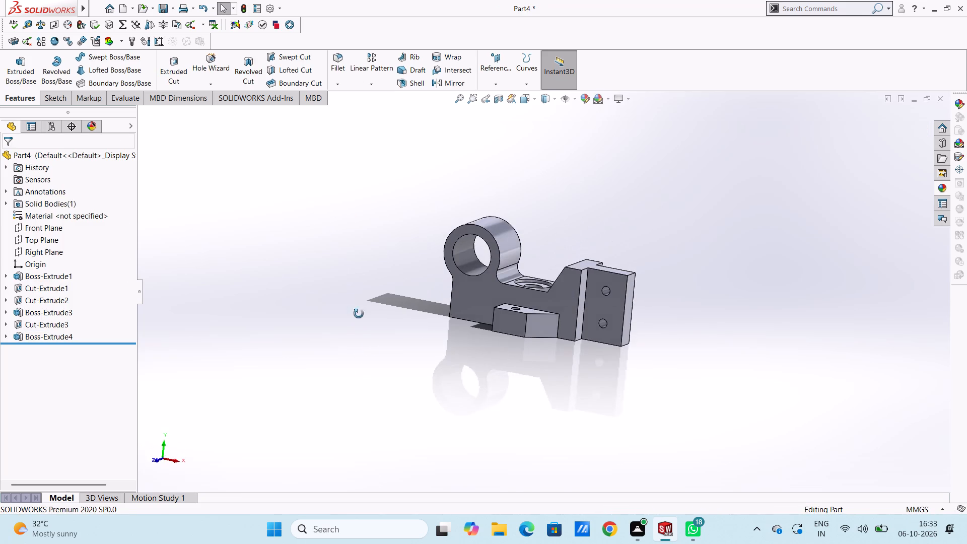
pyautogui.moveTo(359, 314); pyautogui.dragTo(370, 410, button='middle')
pyautogui.moveTo(340, 308); pyautogui.dragTo(339, 388, button='middle')
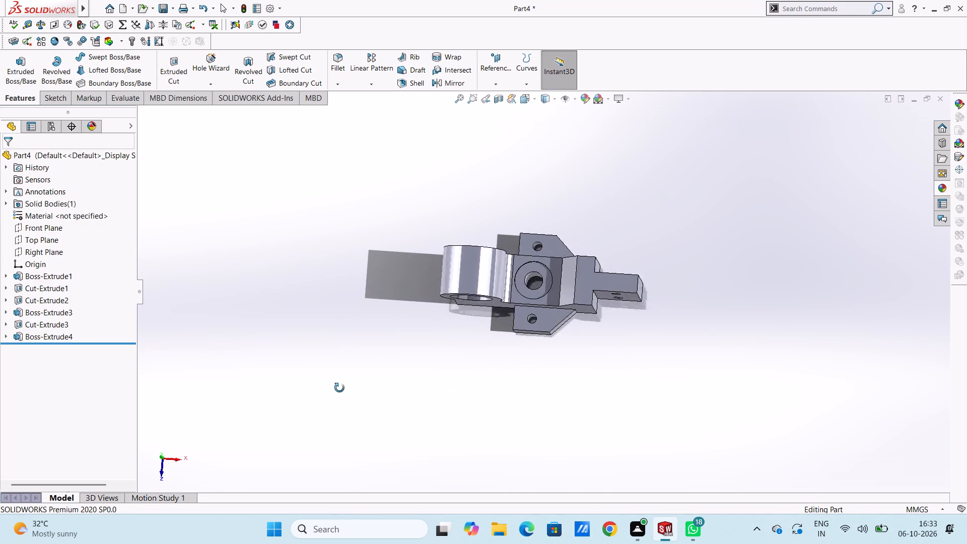
pyautogui.moveTo(339, 388); pyautogui.dragTo(314, 443, button='middle')
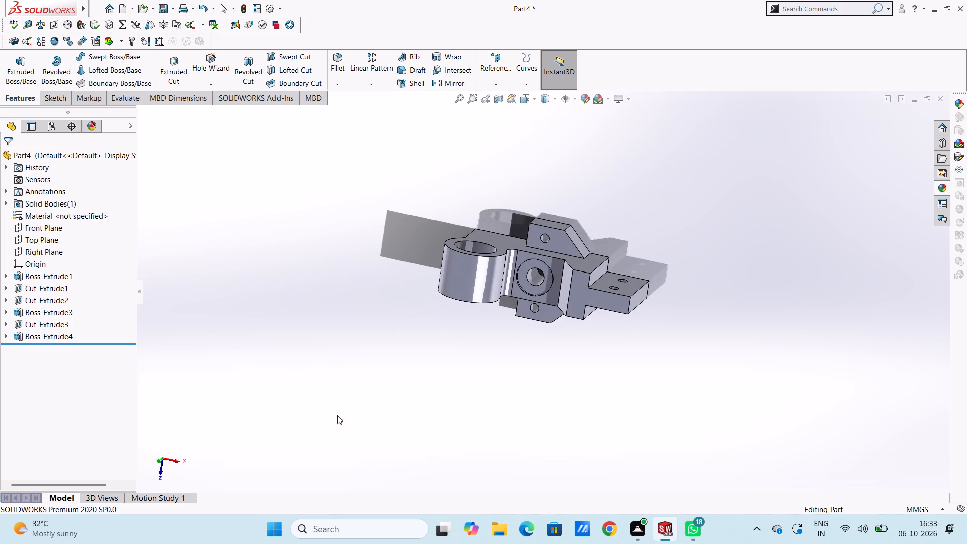
pyautogui.moveTo(405, 395); pyautogui.dragTo(396, 219, button='middle')
pyautogui.moveTo(443, 370); pyautogui.dragTo(386, 319, button='middle')
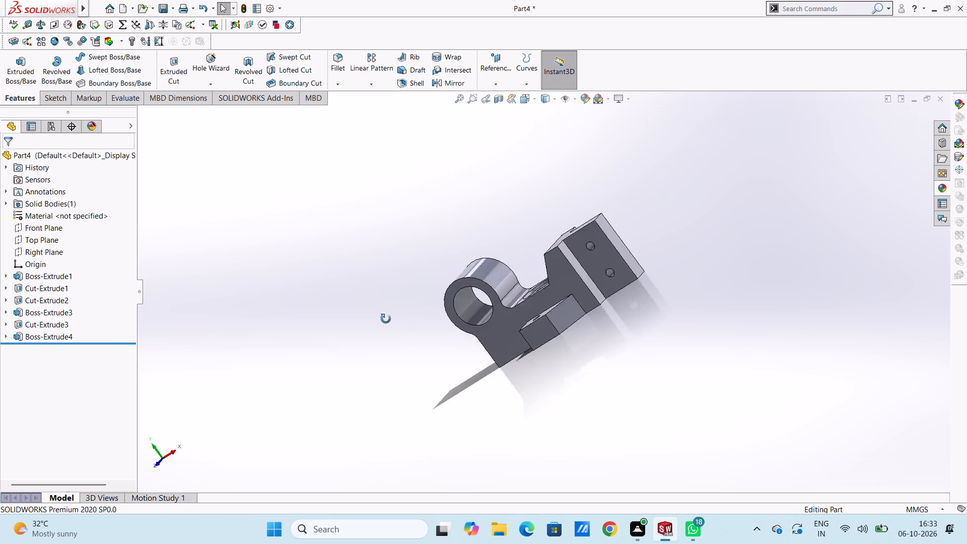
pyautogui.moveTo(386, 319); pyautogui.dragTo(446, 406, button='middle')
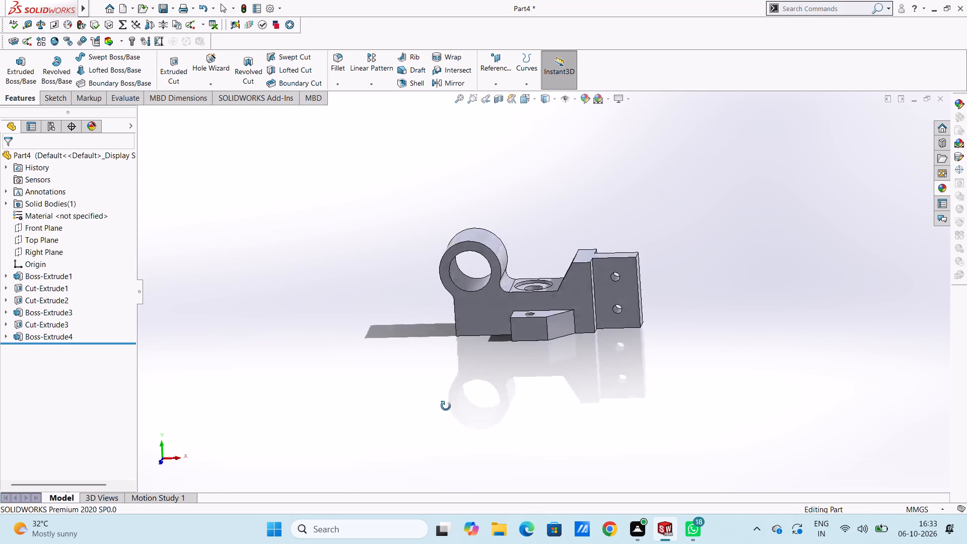
pyautogui.moveTo(446, 406); pyautogui.dragTo(424, 394, button='middle')
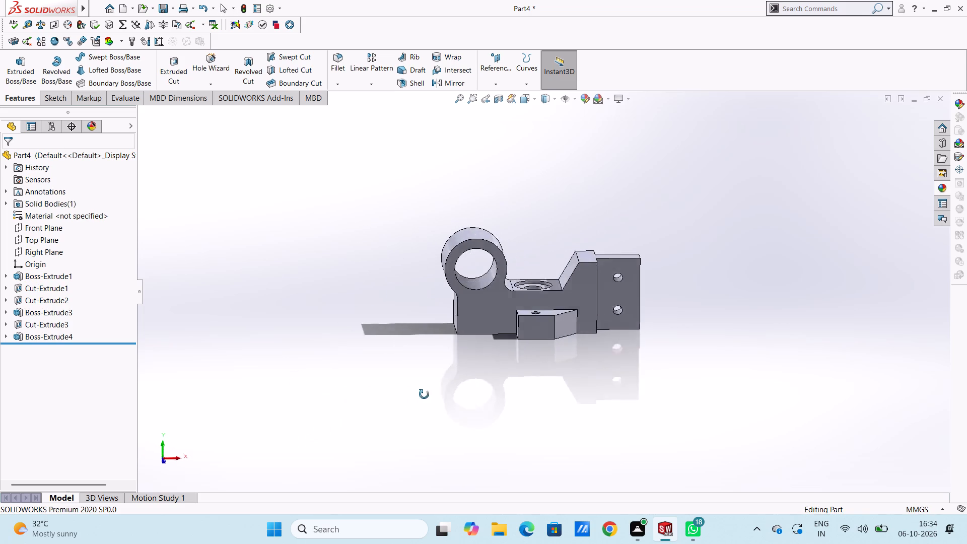
pyautogui.moveTo(424, 394); pyautogui.dragTo(387, 439, button='middle')
pyautogui.moveTo(404, 317); pyautogui.dragTo(335, 341, button='middle')
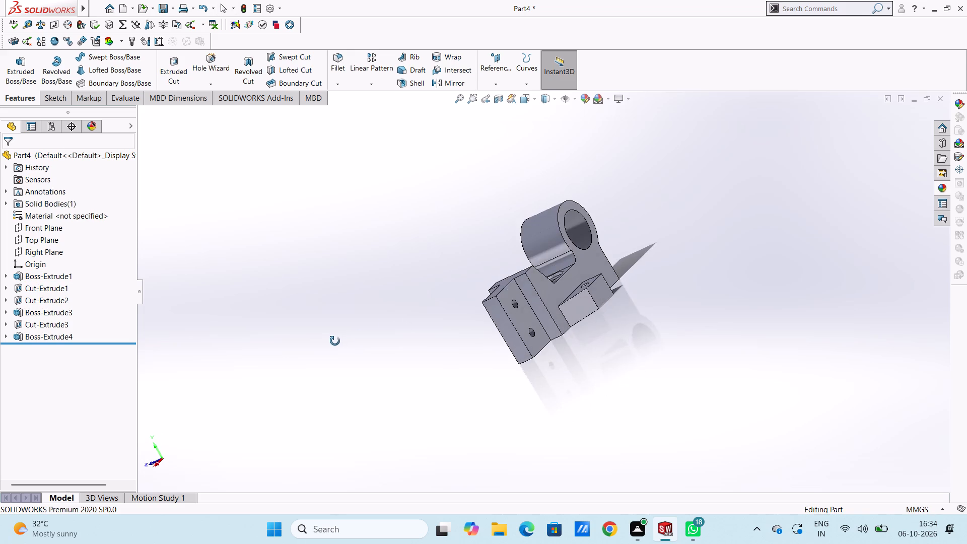
pyautogui.moveTo(335, 341); pyautogui.dragTo(563, 386, button='middle')
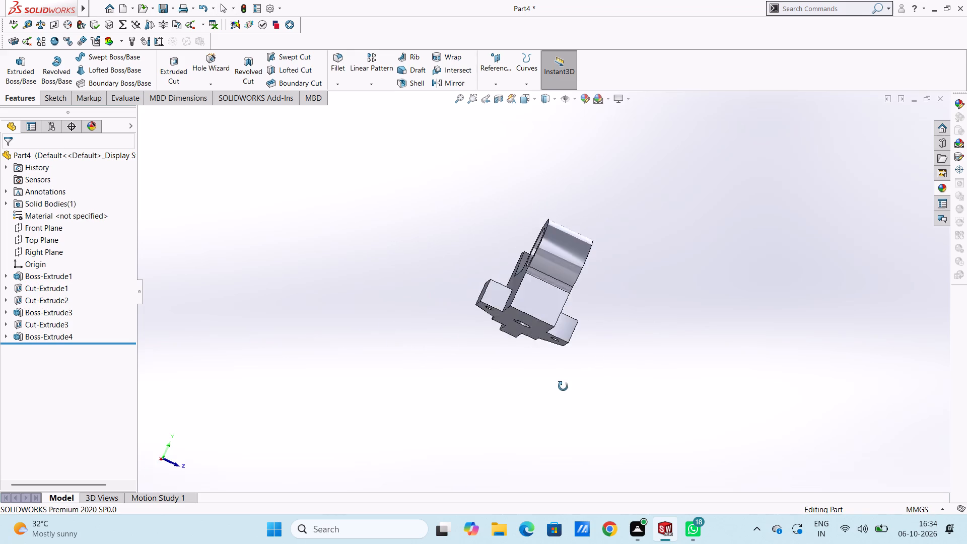
pyautogui.moveTo(563, 386); pyautogui.dragTo(654, 485, button='middle')
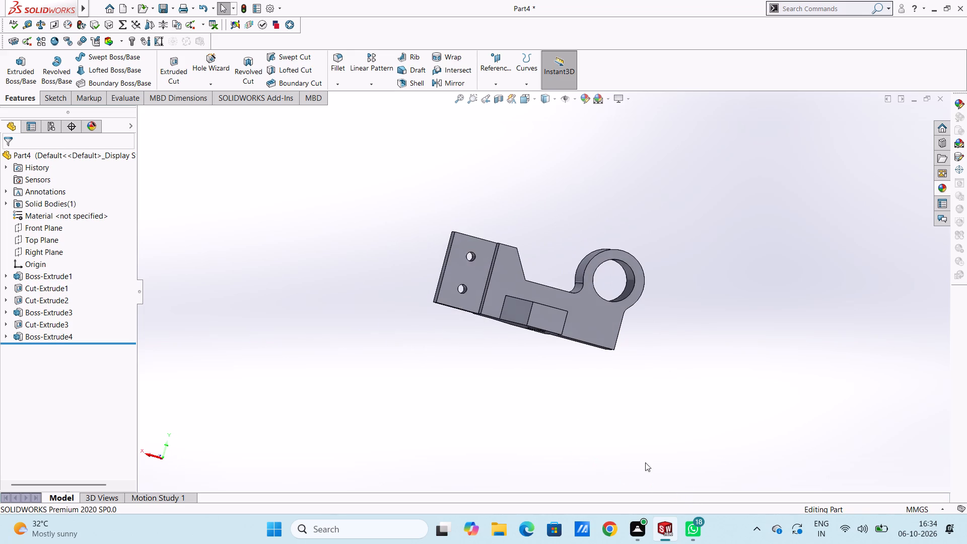
pyautogui.moveTo(370, 225); pyautogui.dragTo(477, 328, button='middle')
pyautogui.moveTo(422, 236); pyautogui.dragTo(532, 322, button='middle')
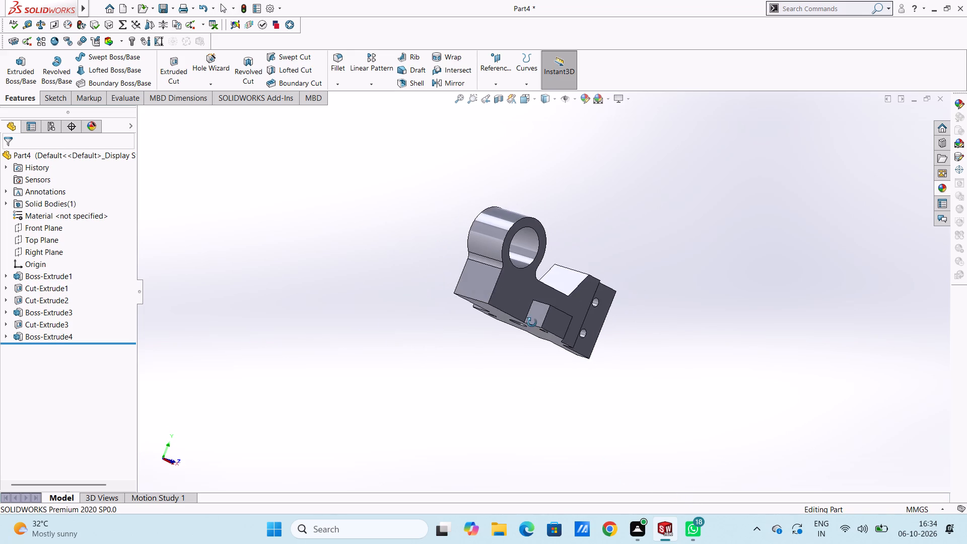
pyautogui.moveTo(532, 322); pyautogui.dragTo(529, 322, button='middle')
pyautogui.moveTo(433, 261); pyautogui.dragTo(351, 296, button='middle')
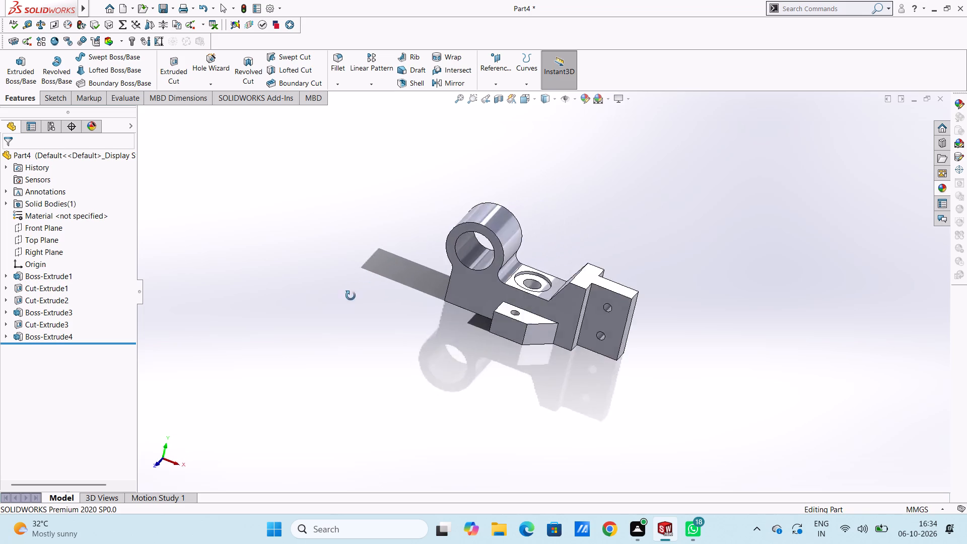
pyautogui.moveTo(351, 296); pyautogui.dragTo(369, 307, button='middle')
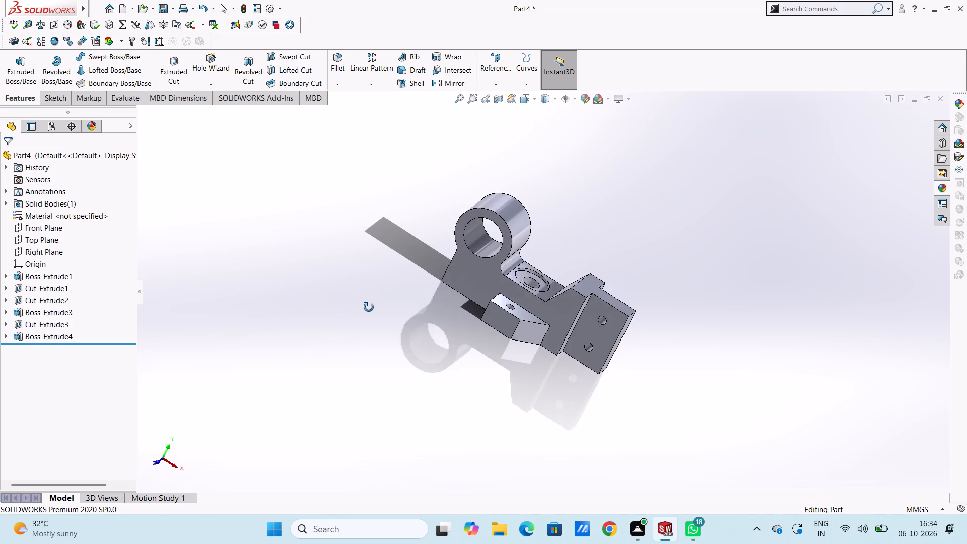
pyautogui.moveTo(369, 307); pyautogui.dragTo(351, 309, button='middle')
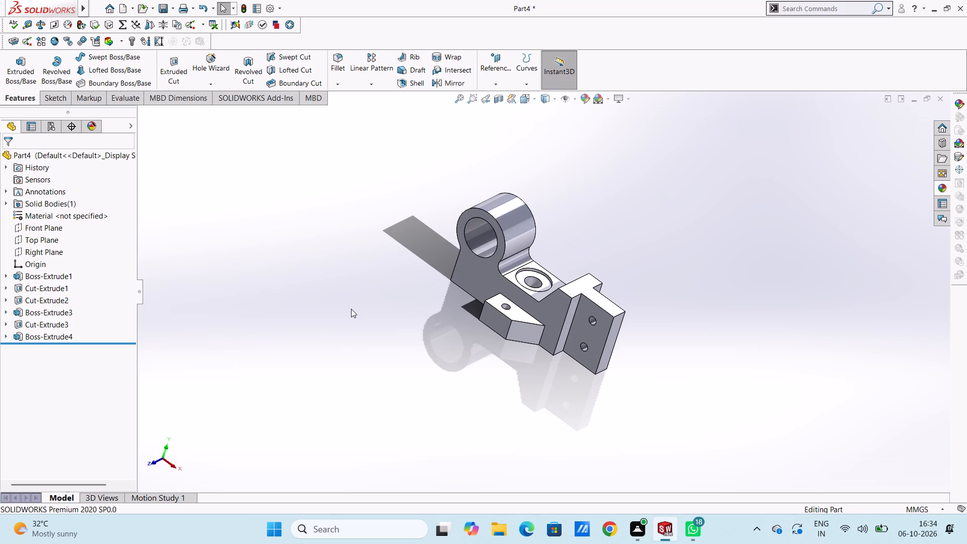
# Create a reference plane offset 64.5 mm above the Top Plane, level with the top of the ring.
pyautogui.hotkey('ctrl', '1')
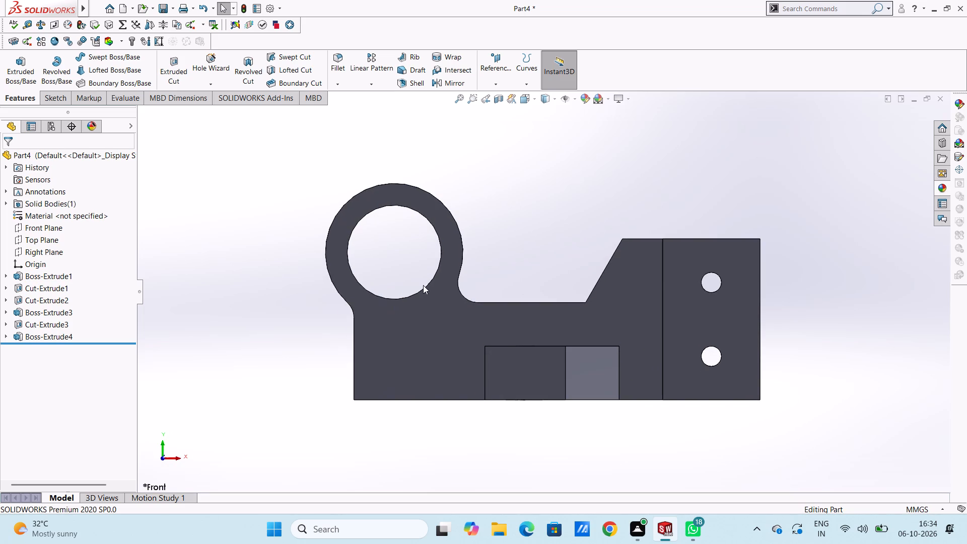
pyautogui.scroll(3, 401, 251)
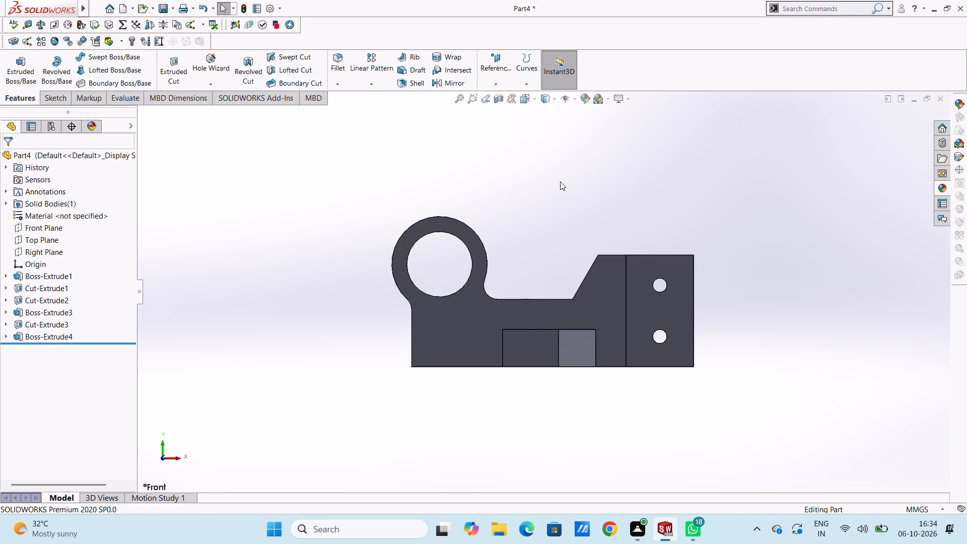
pyautogui.click(496, 69)
pyautogui.click(506, 98)
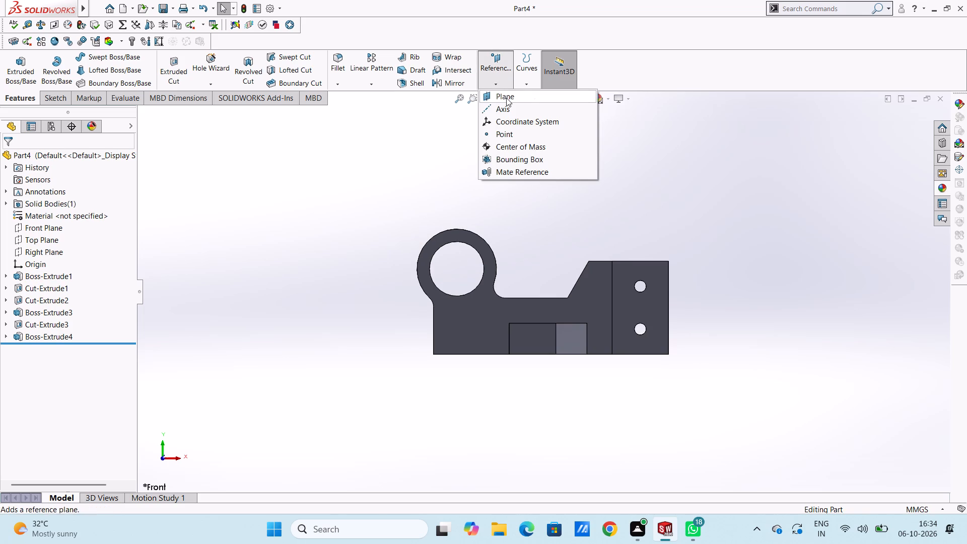
pyautogui.click(204, 116)
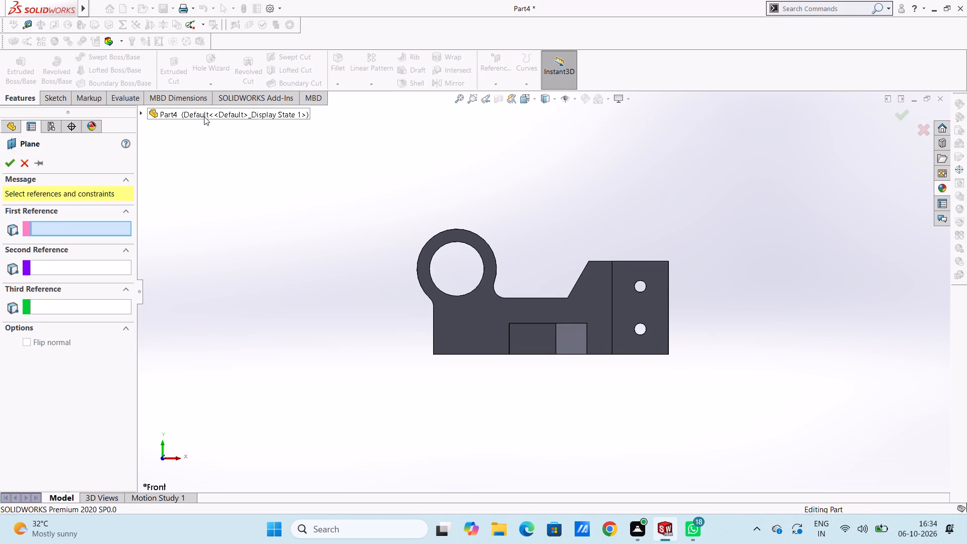
pyautogui.click(192, 197)
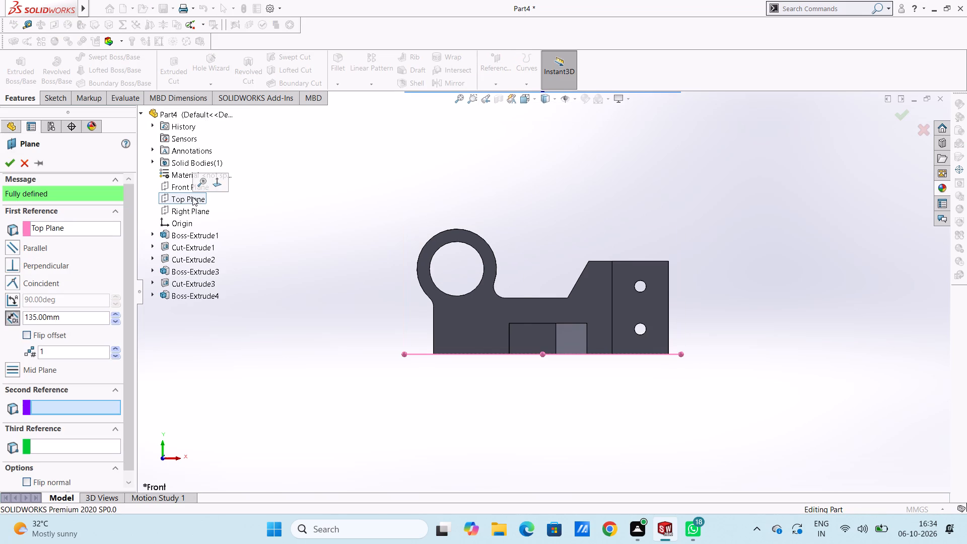
pyautogui.doubleClick(75, 315)
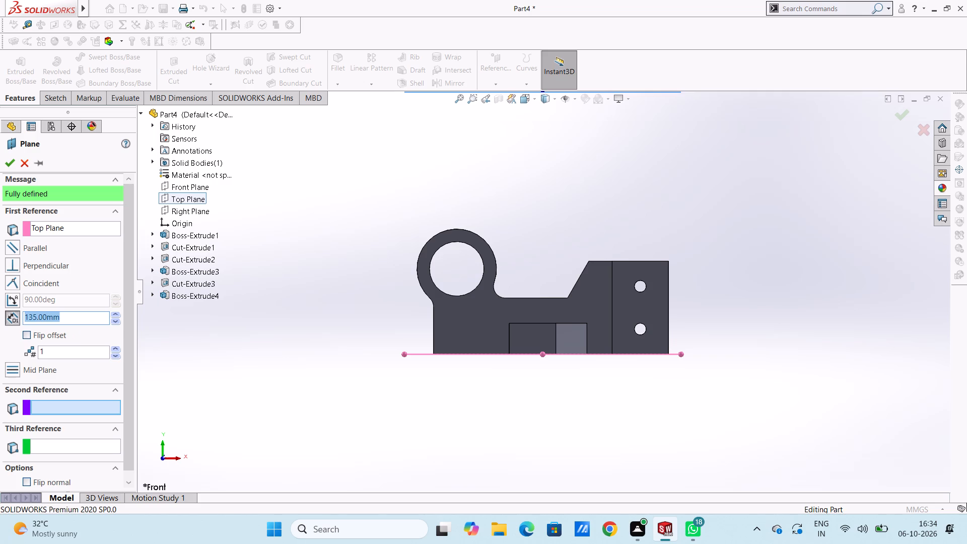
pyautogui.write('60')
pyautogui.press('Return')
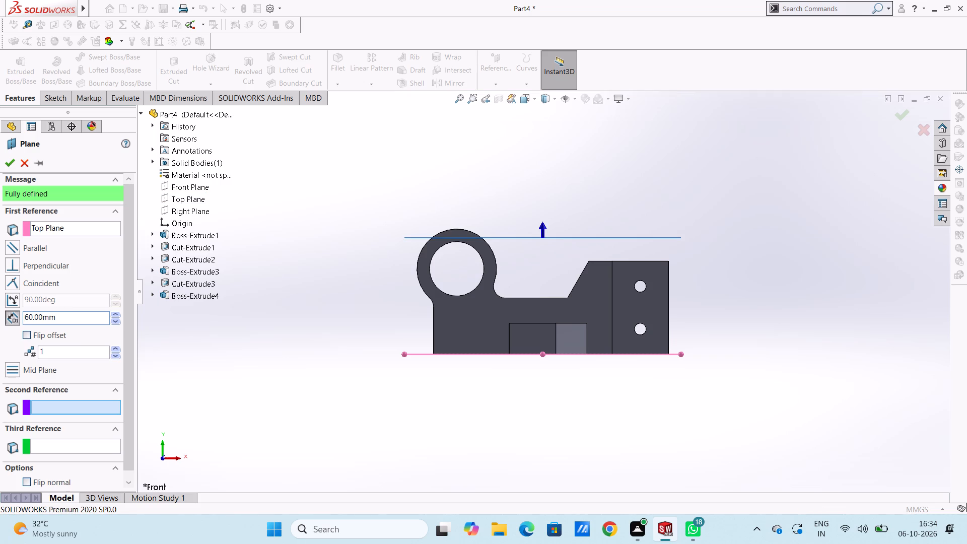
pyautogui.doubleClick(73, 315)
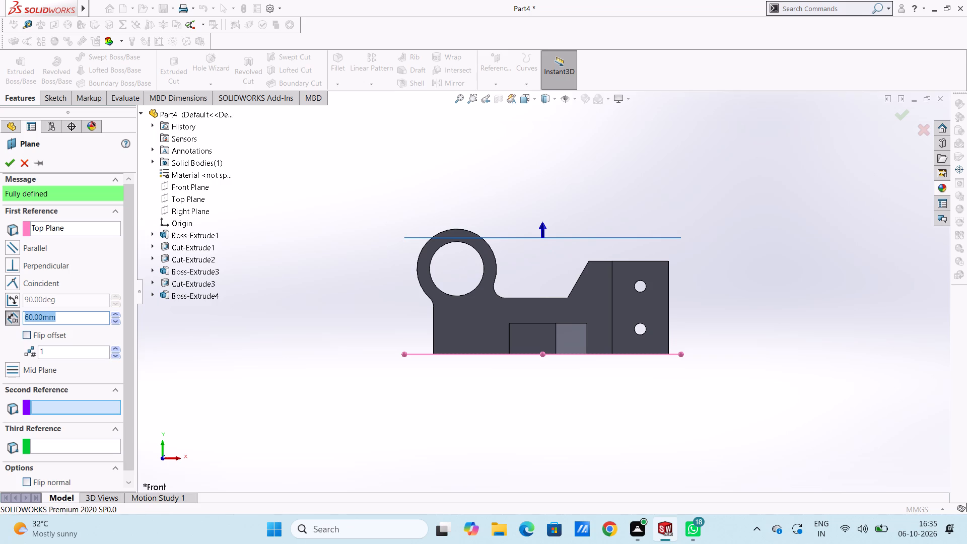
pyautogui.write('64.5')
pyautogui.press('Return')
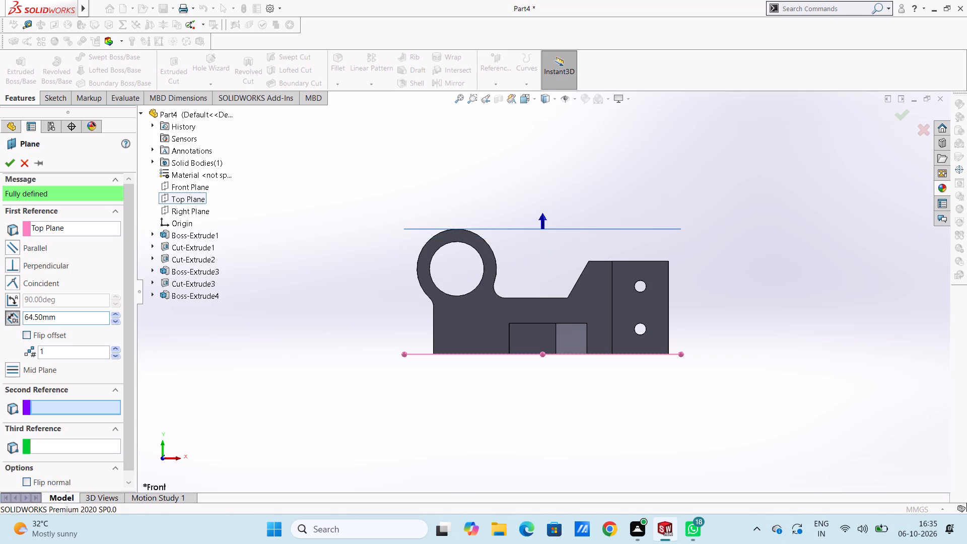
pyautogui.click(8, 166)
pyautogui.click(309, 178)
# Inspect closely where the new reference plane meets the top of the ring's outer surface.
pyautogui.scroll(-4, 512, 276)
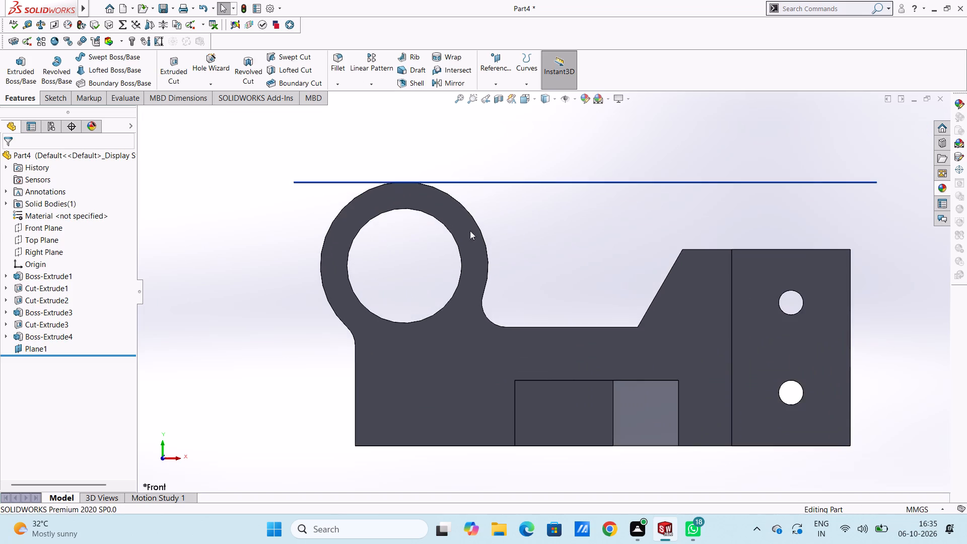
pyautogui.scroll(-13, 426, 200)
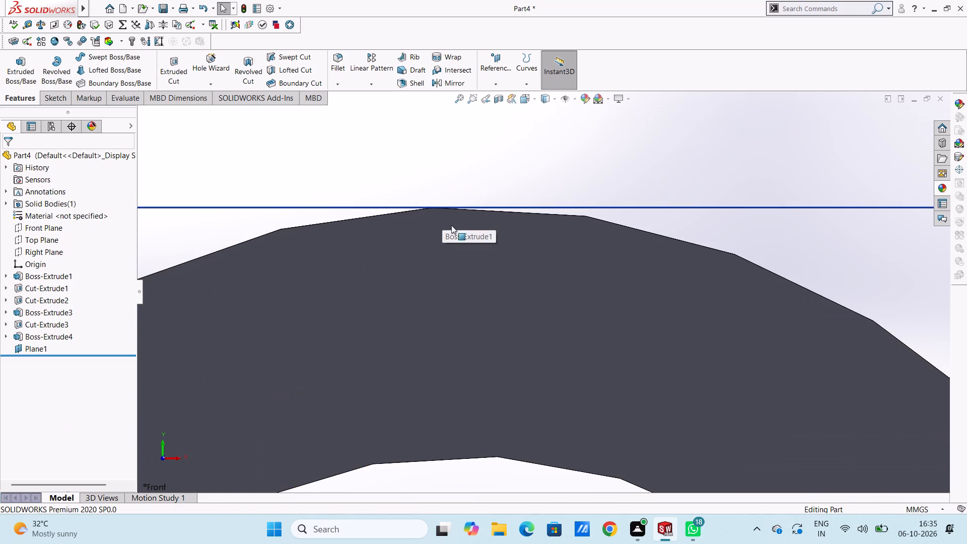
pyautogui.scroll(-8, 456, 223)
pyautogui.scroll(9, 456, 223)
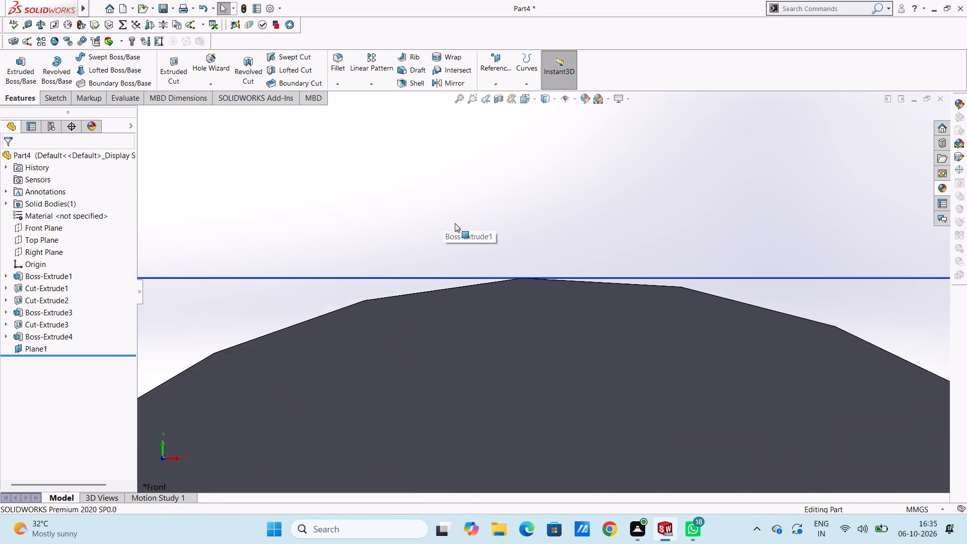
pyautogui.scroll(19, 455, 223)
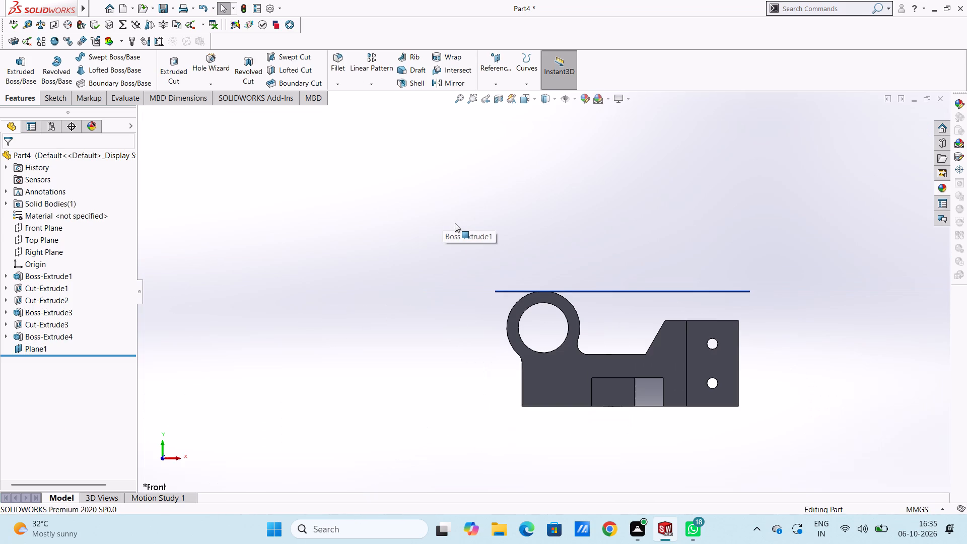
# On the reference plane at the ring's top, sketch a circle about 8.8 mm in diameter centred over the ring.
pyautogui.scroll(-1, 621, 349)
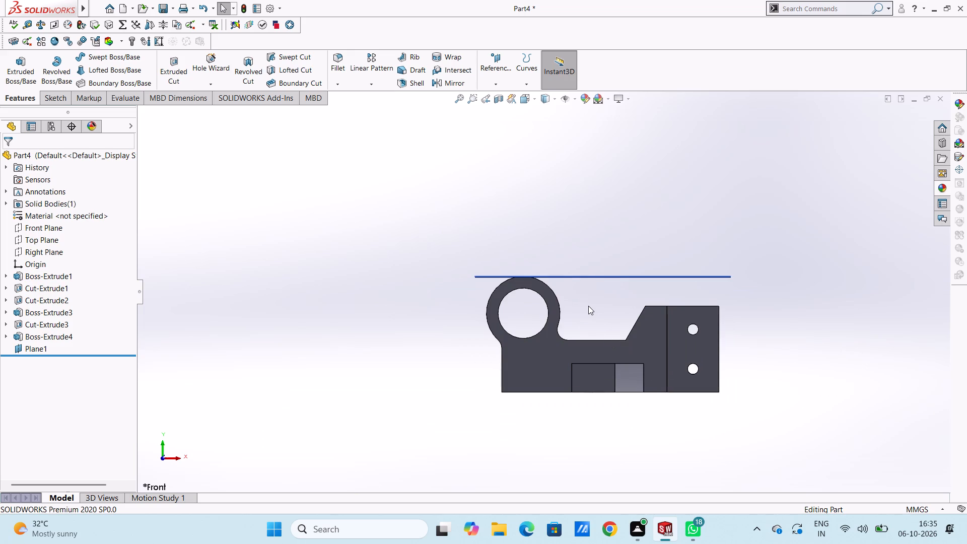
pyautogui.hotkey('ctrl', '5')
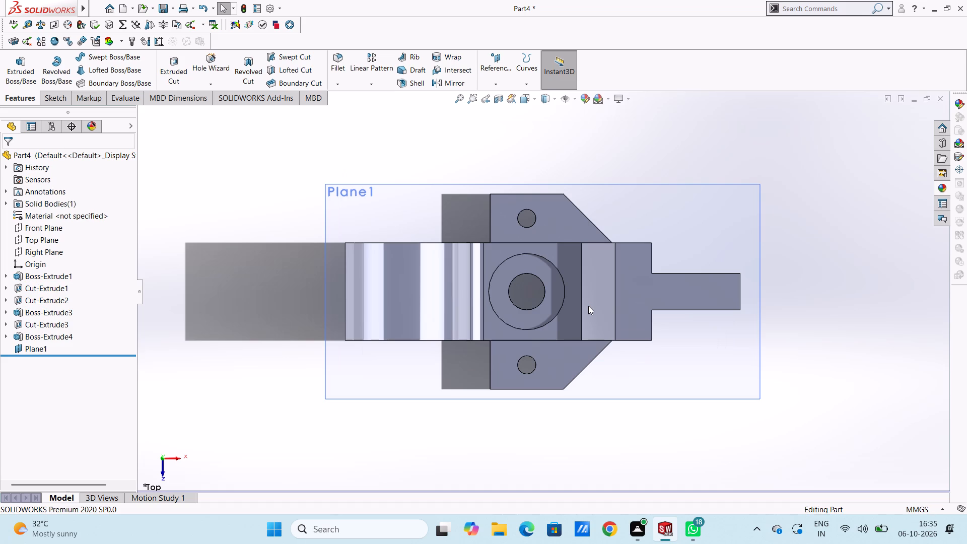
pyautogui.click(696, 218)
pyautogui.click(740, 190)
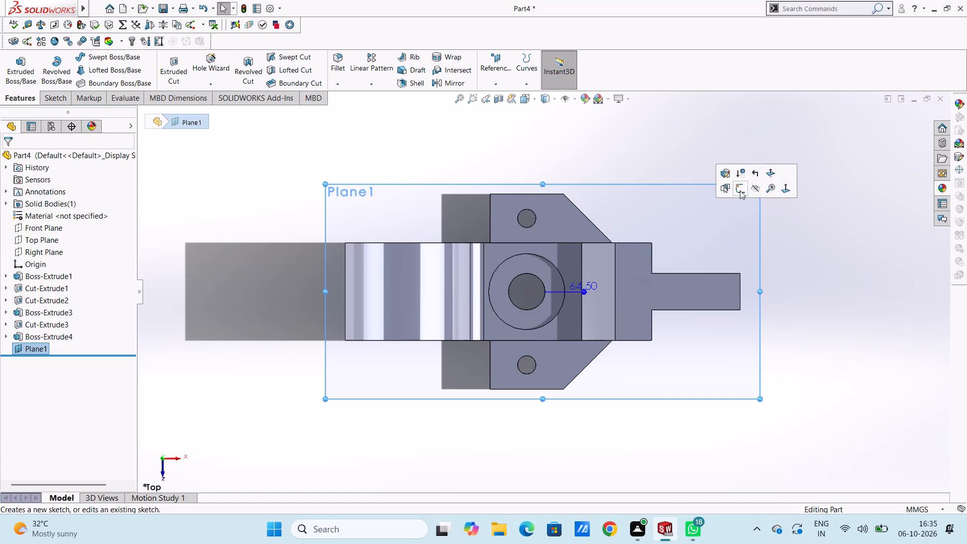
pyautogui.click(672, 156)
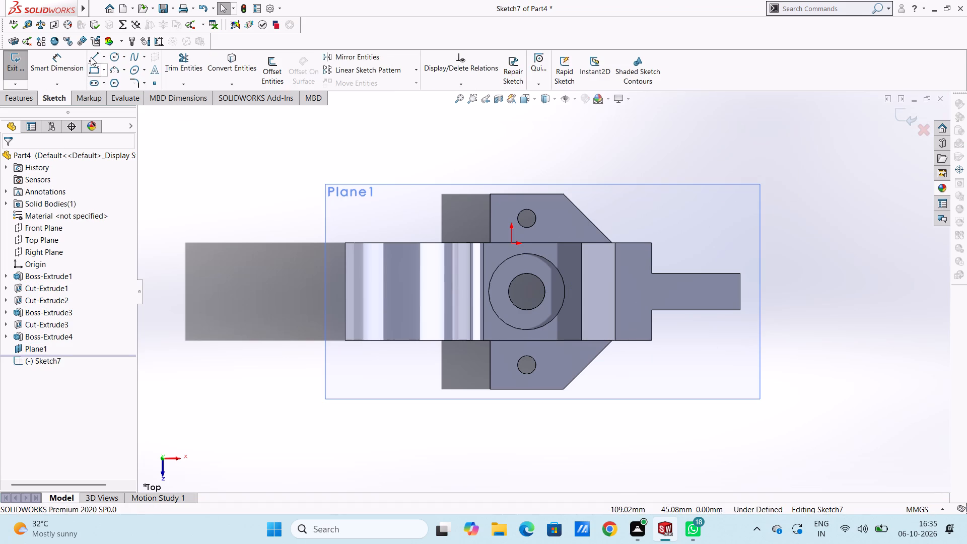
pyautogui.click(110, 57)
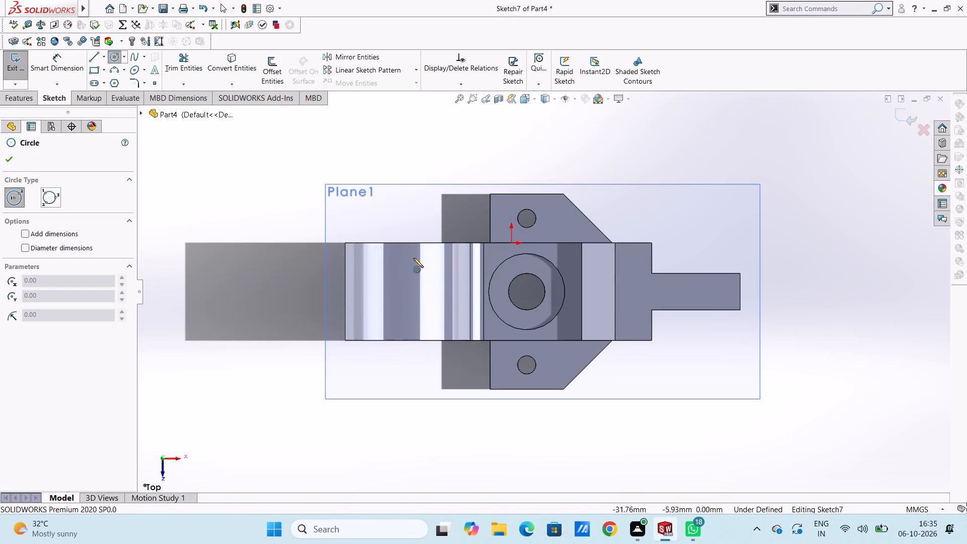
pyautogui.click(408, 292)
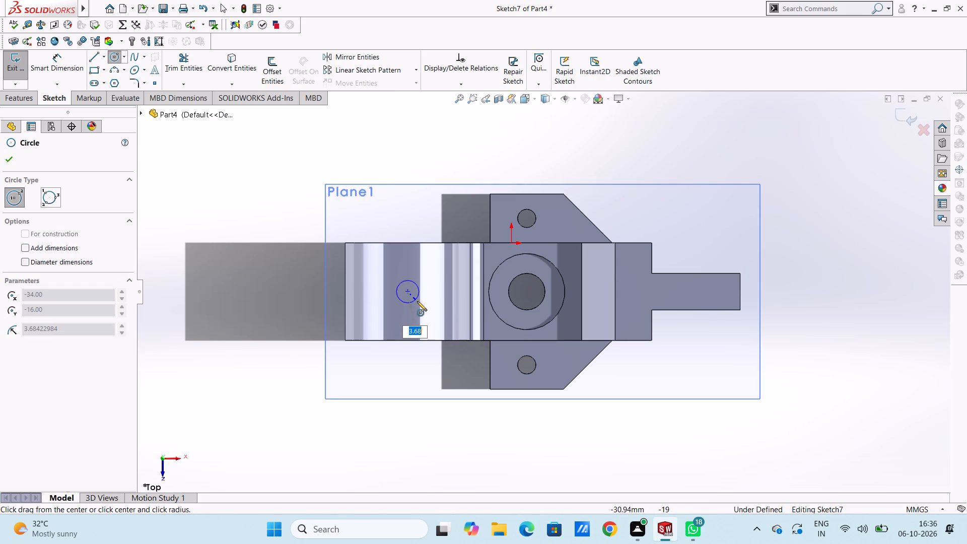
pyautogui.click(417, 301)
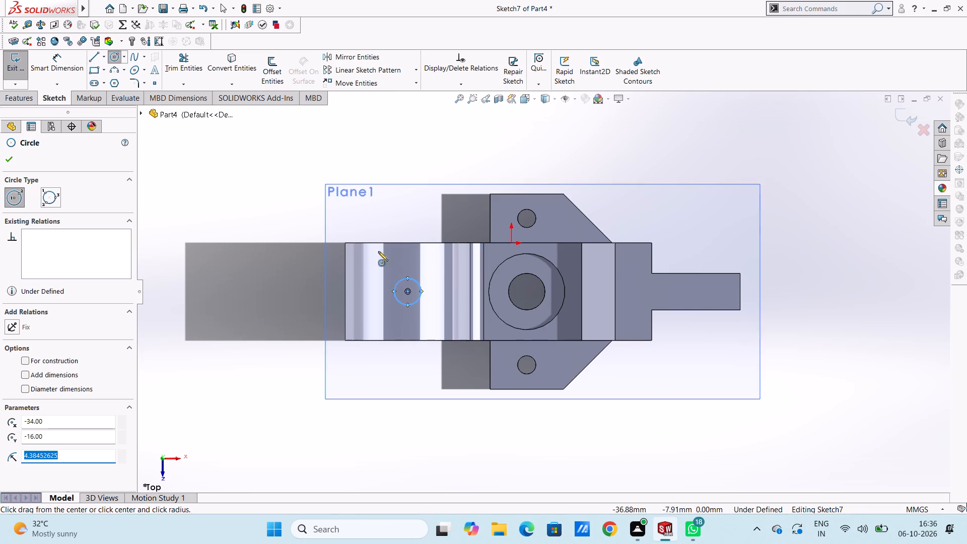
pyautogui.click(14, 162)
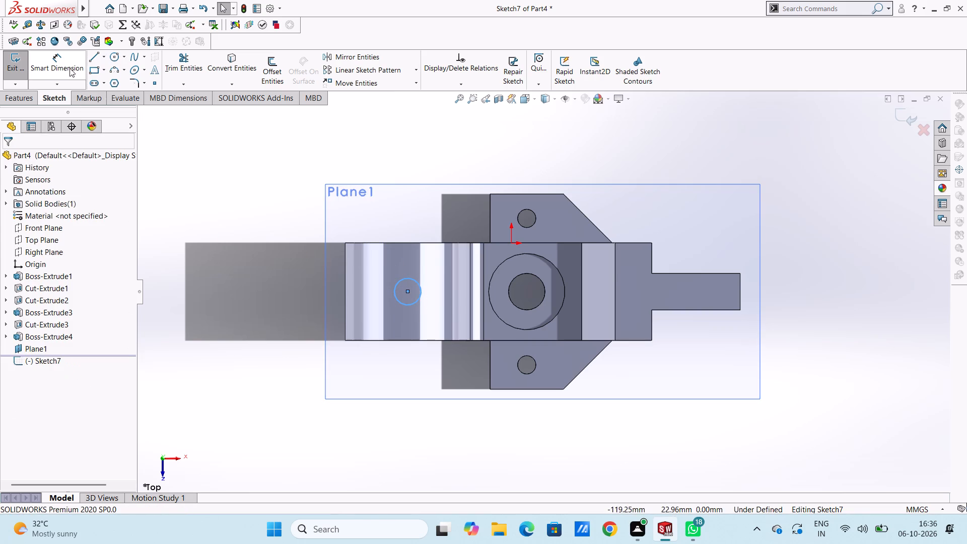
# Set the diameter of the circle above the ring to 6 mm.
pyautogui.click(68, 60)
pyautogui.click(398, 292)
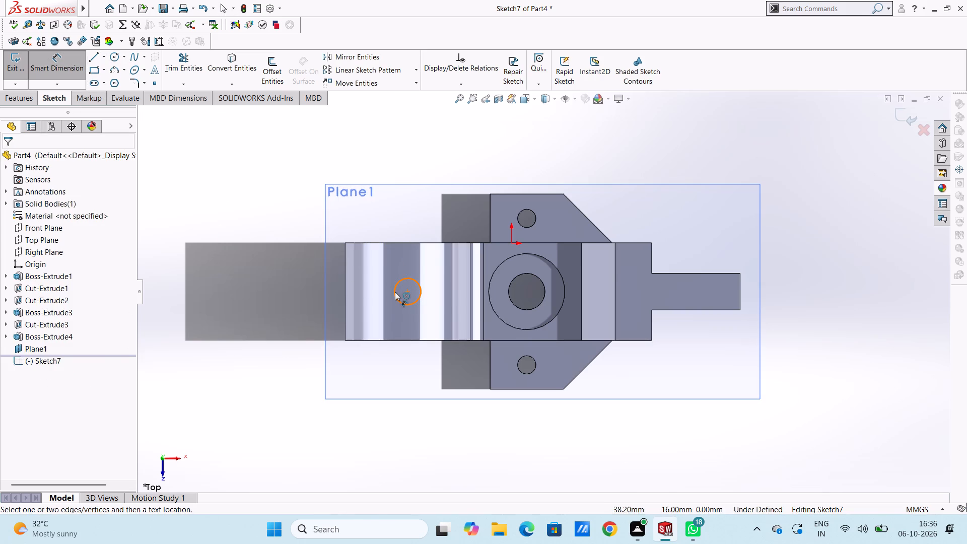
pyautogui.click(395, 292)
pyautogui.click(544, 142)
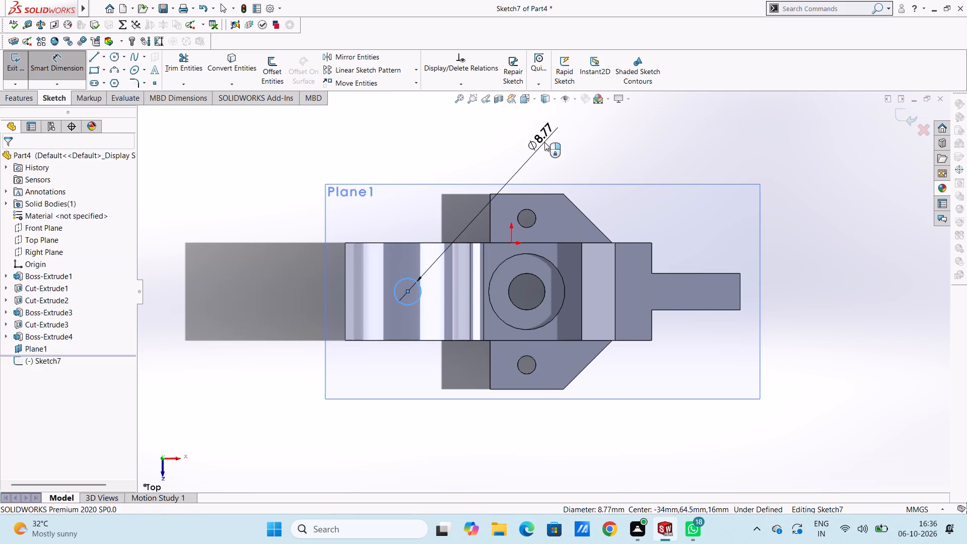
pyautogui.press('6')
pyautogui.press('Return')
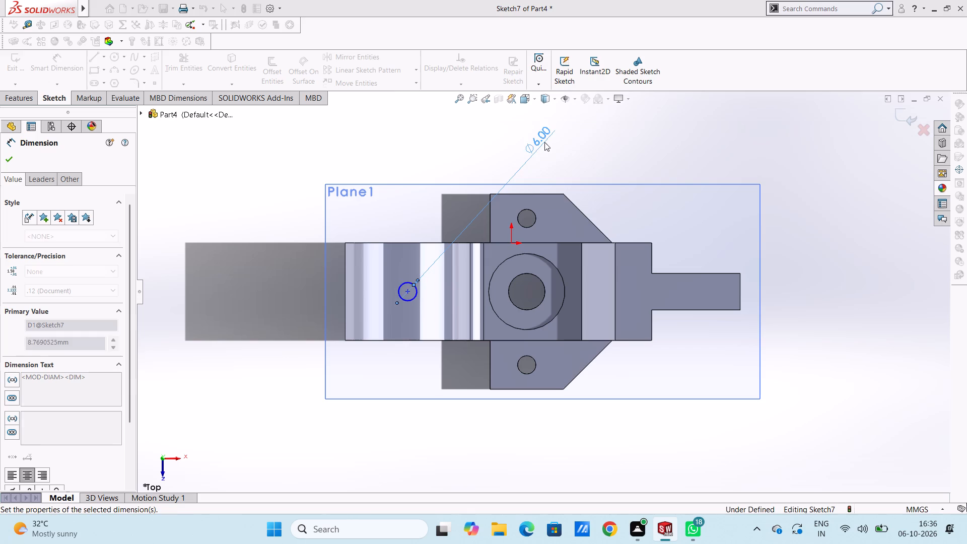
pyautogui.click(450, 150)
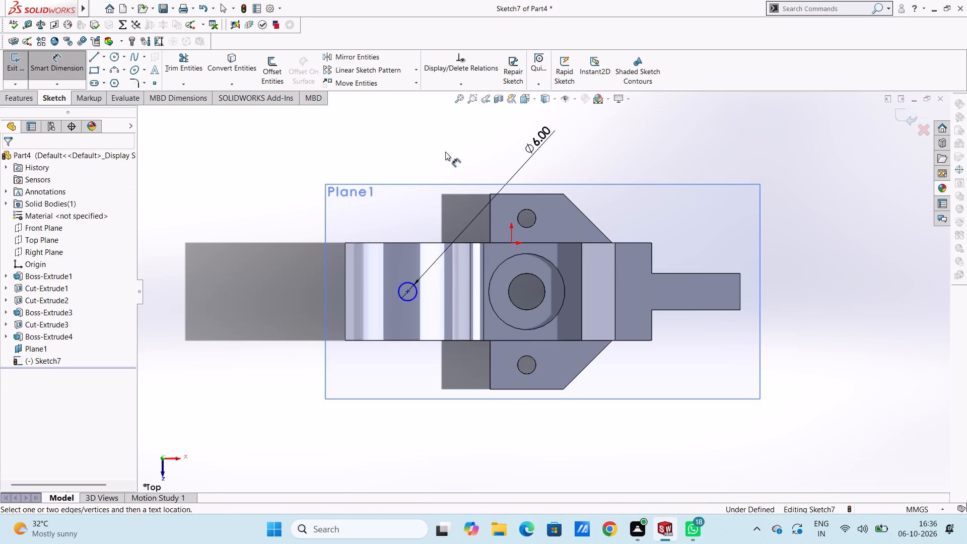
# Dimension the circle's centre from the ring's rear edge and from the 32 mm outer end edge on the ring side.
pyautogui.scroll(2, 307, 291)
pyautogui.moveTo(362, 331); pyautogui.dragTo(361, 298, button='middle')
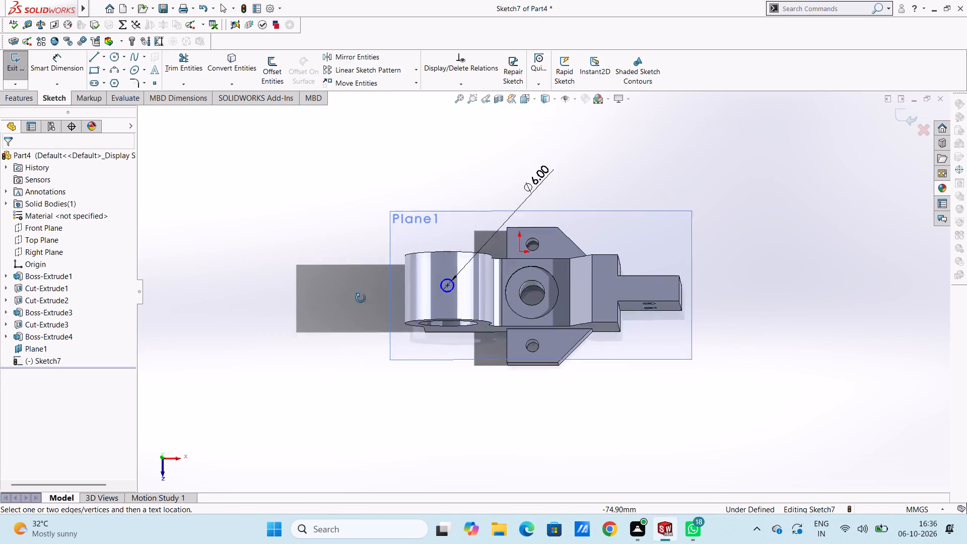
pyautogui.moveTo(361, 298); pyautogui.dragTo(359, 185, button='middle')
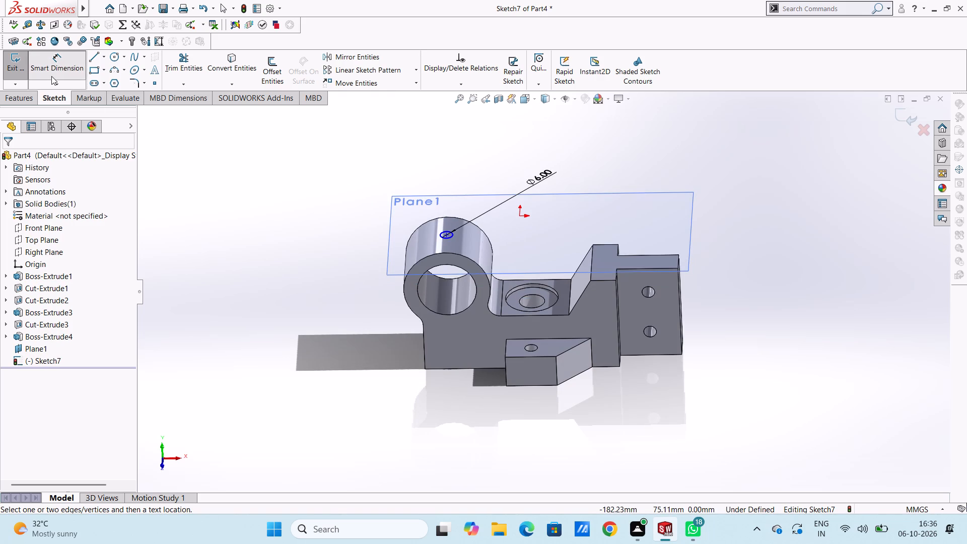
pyautogui.click(51, 76)
pyautogui.click(77, 64)
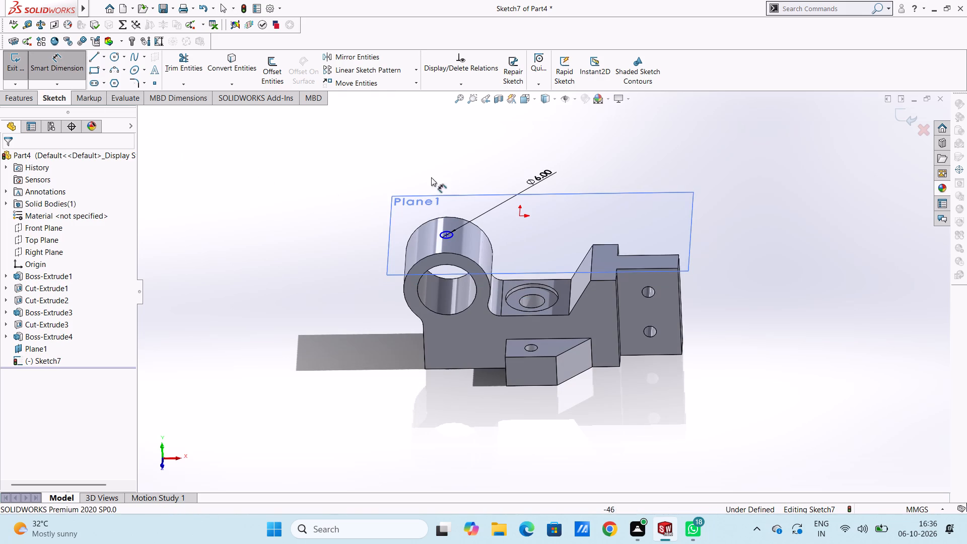
pyautogui.moveTo(476, 171); pyautogui.dragTo(491, 297, button='middle')
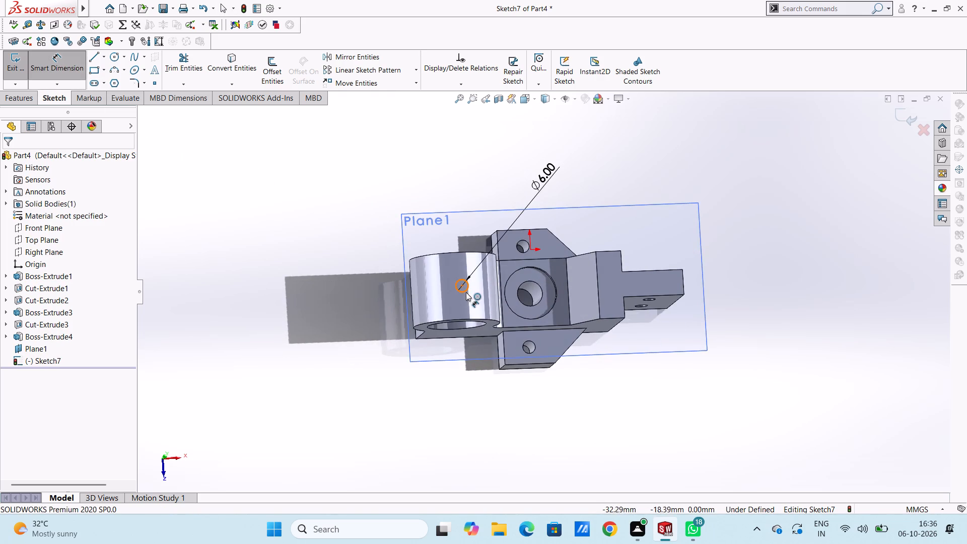
pyautogui.click(462, 286)
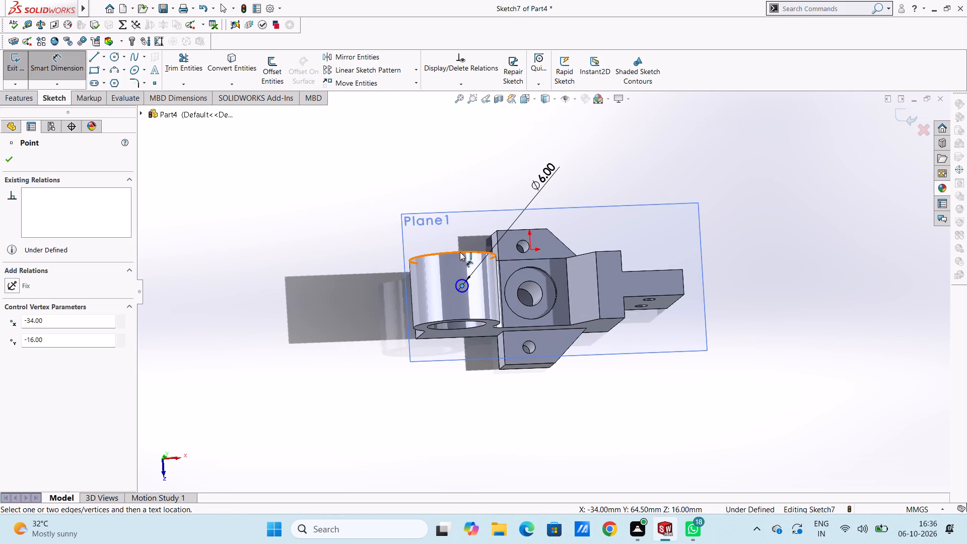
pyautogui.click(460, 252)
pyautogui.click(291, 262)
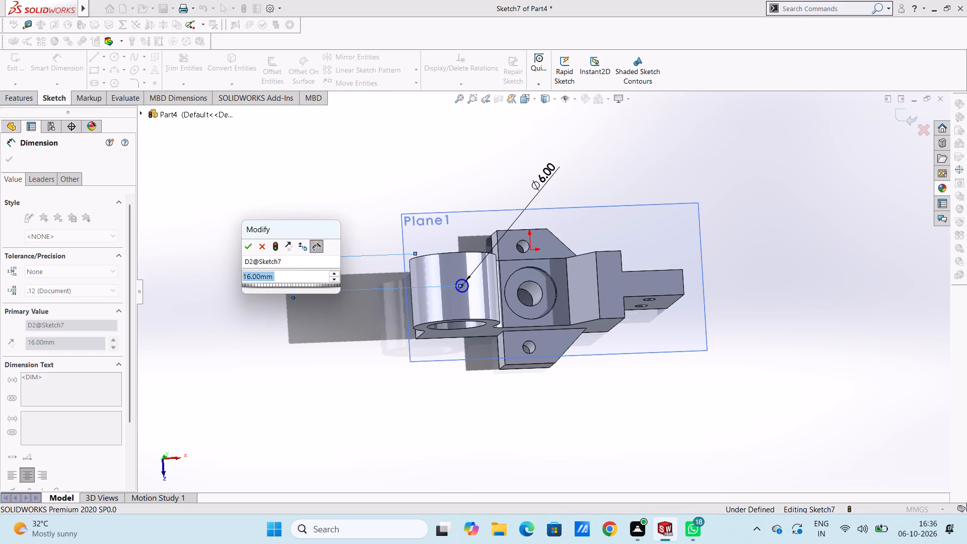
pyautogui.click(249, 251)
pyautogui.click(247, 247)
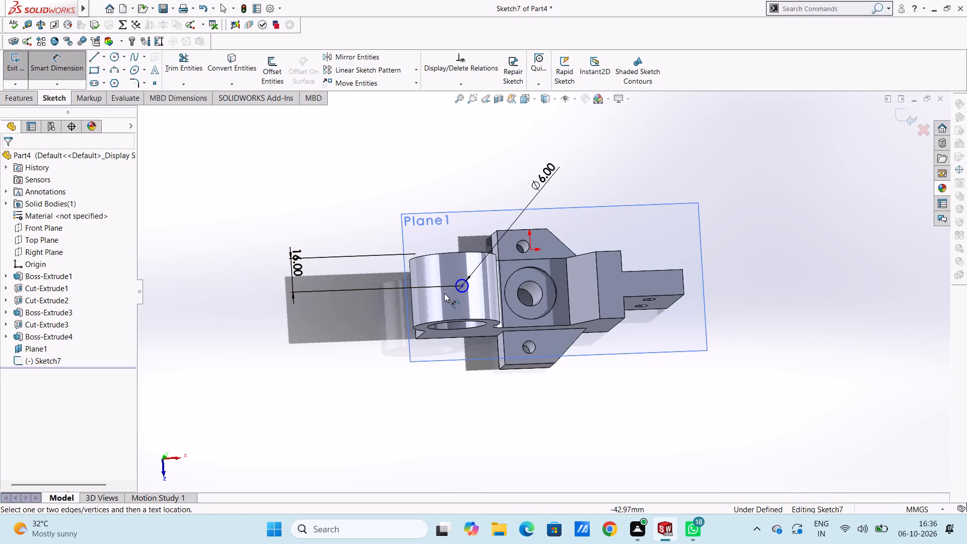
pyautogui.click(412, 304)
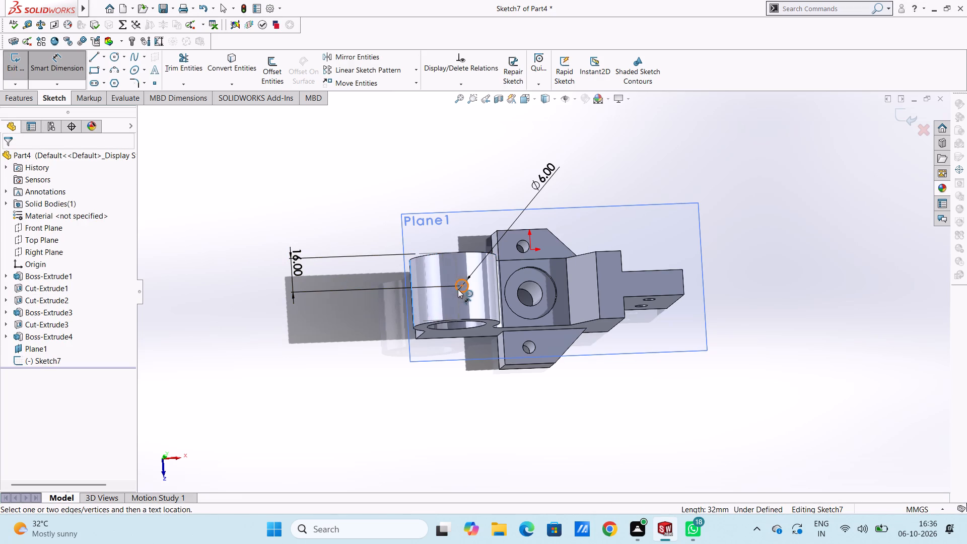
pyautogui.click(463, 286)
pyautogui.click(449, 419)
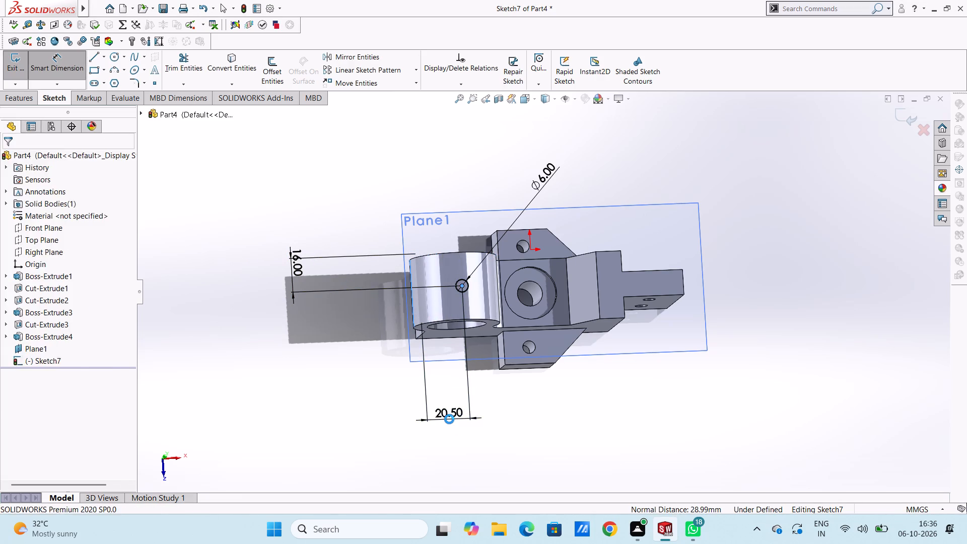
pyautogui.click(405, 403)
pyautogui.click(371, 362)
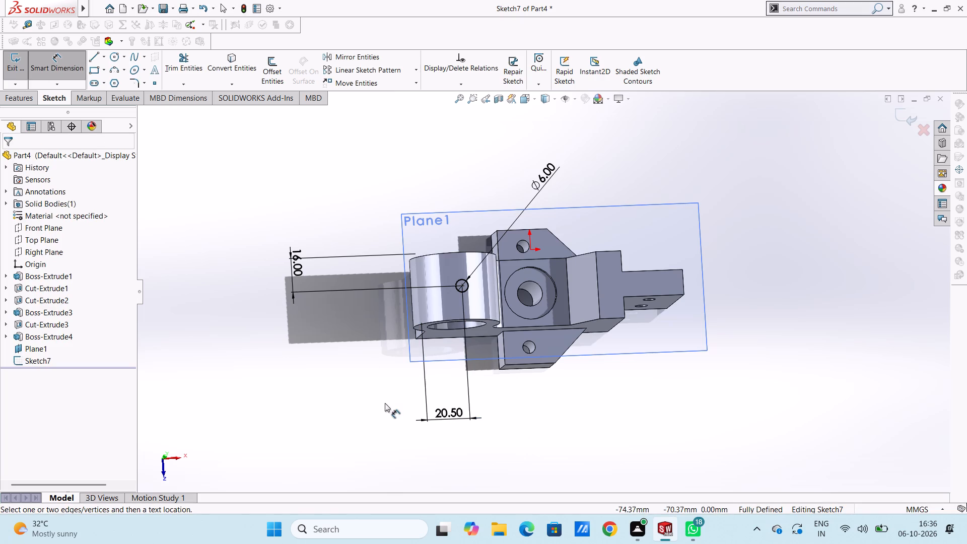
pyautogui.moveTo(385, 402); pyautogui.dragTo(394, 242, button='middle')
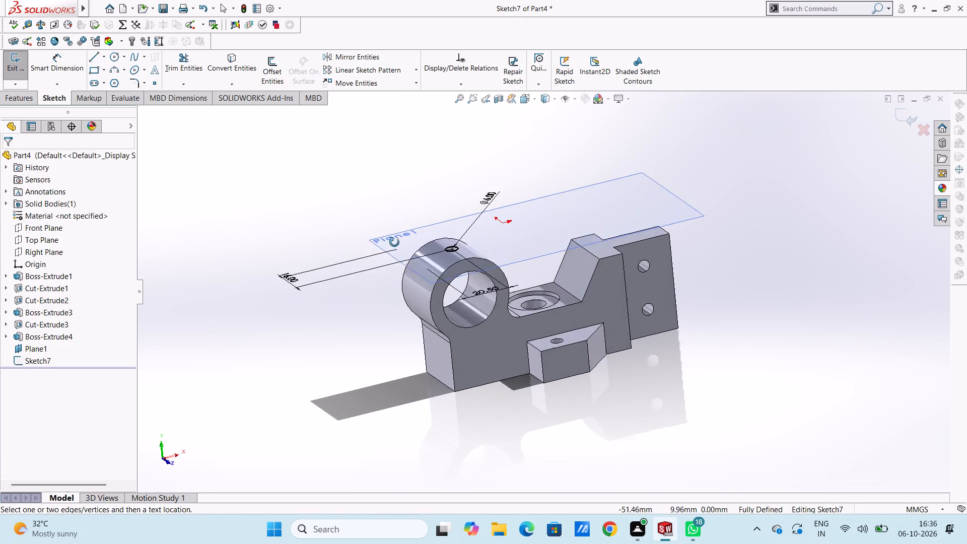
pyautogui.moveTo(394, 242); pyautogui.dragTo(374, 253, button='middle')
pyautogui.click(71, 67)
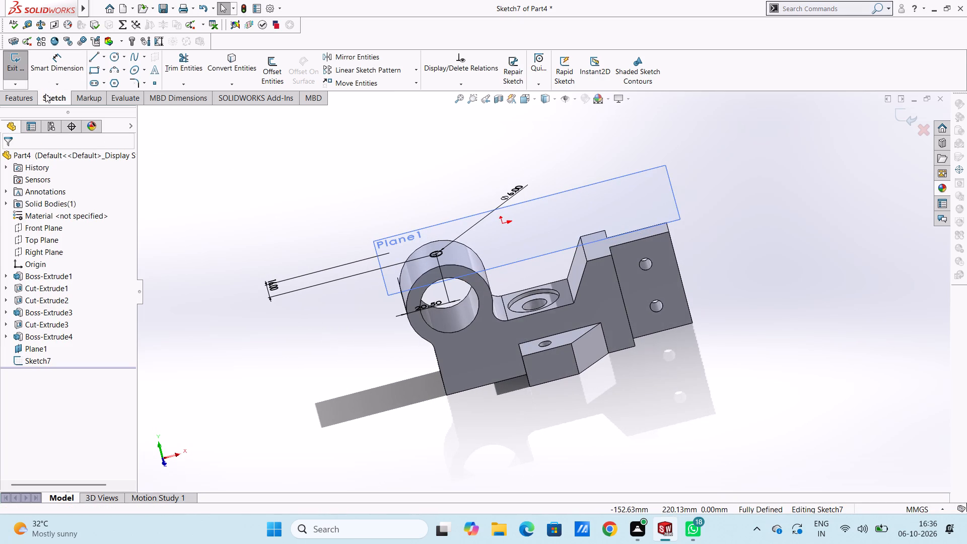
# Cut the 6 mm circle 16 mm blind down through the top wall of the ring.
pyautogui.click(38, 97)
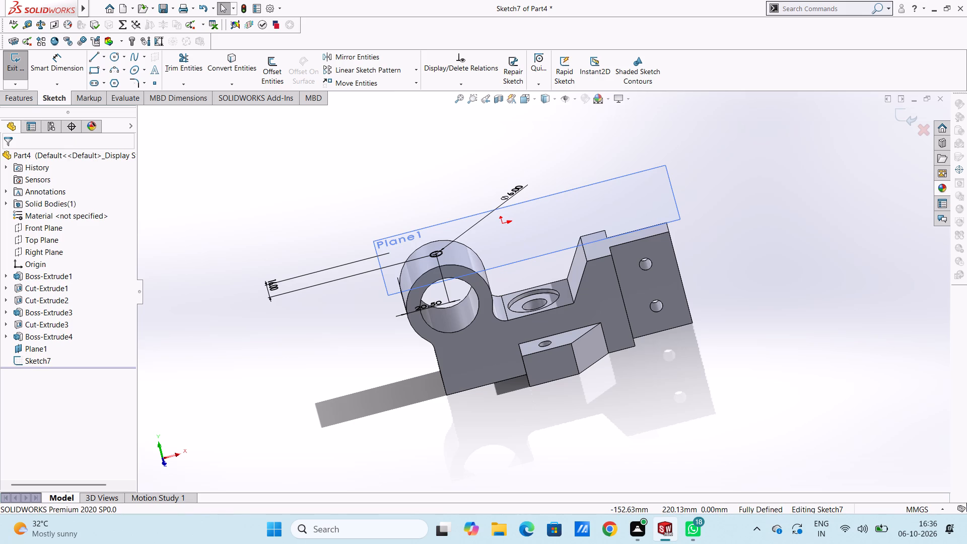
pyautogui.click(22, 101)
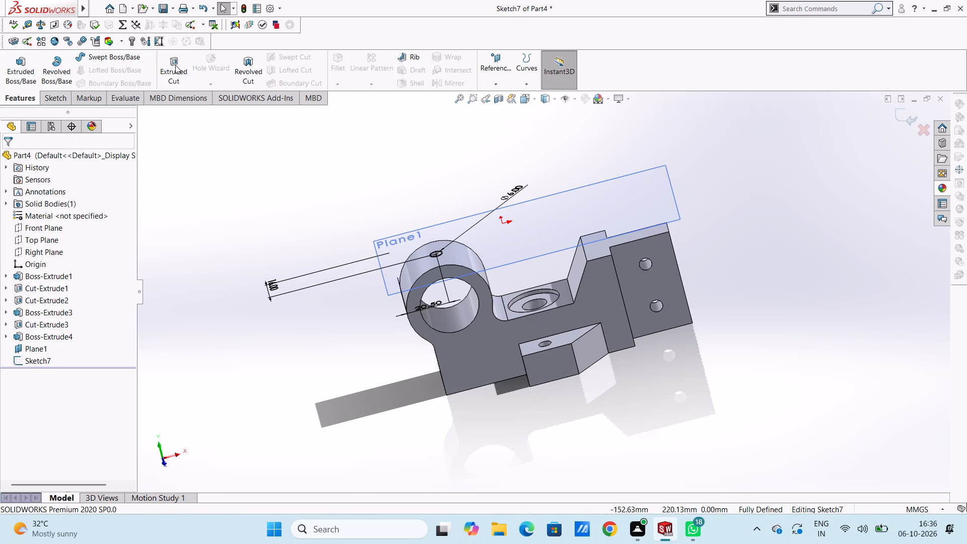
pyautogui.click(175, 65)
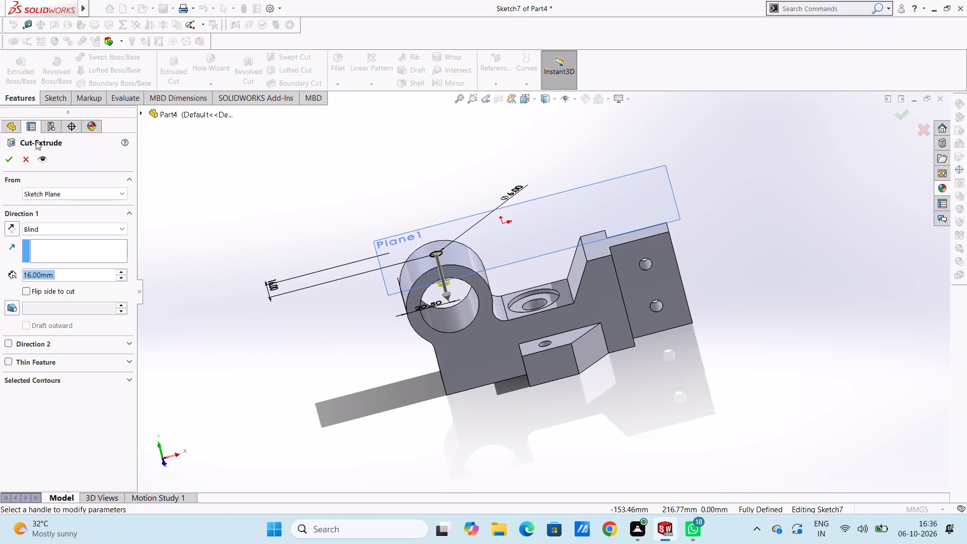
pyautogui.click(9, 162)
pyautogui.click(259, 179)
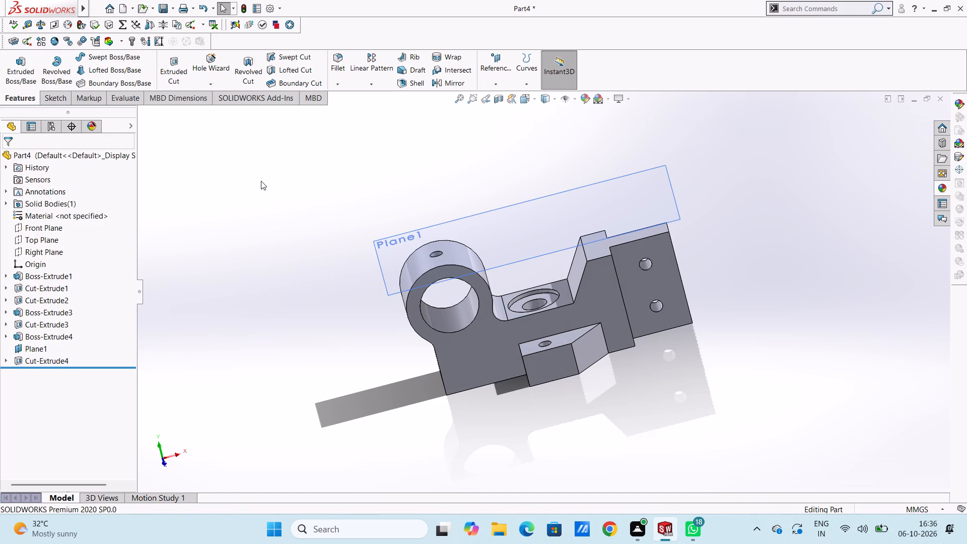
# On the reference plane at the ring's top, sketch a rectangle 21 mm long and 20 mm wide extending outward from the 6 mm hole.
pyautogui.moveTo(343, 175); pyautogui.dragTo(358, 182, button='middle')
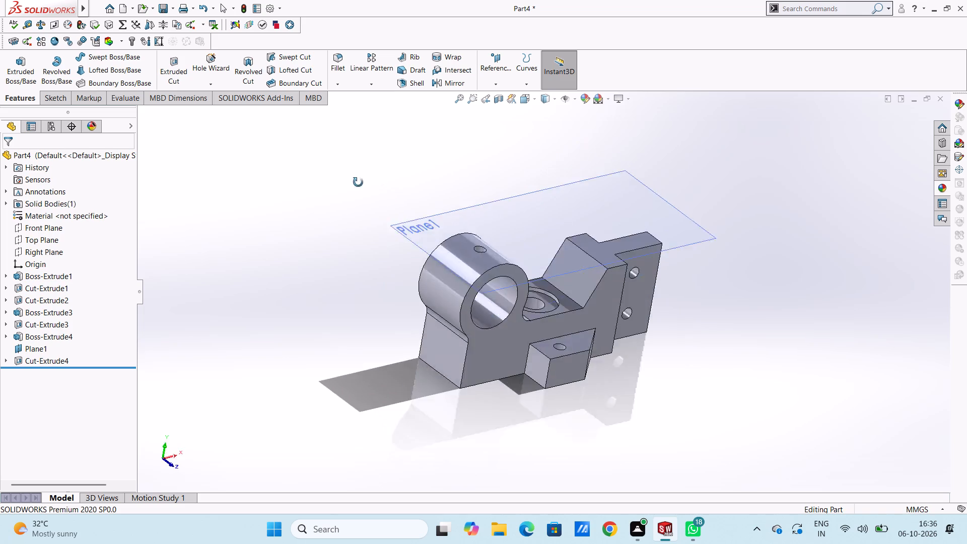
pyautogui.moveTo(358, 182); pyautogui.dragTo(337, 151, button='middle')
pyautogui.moveTo(329, 232); pyautogui.dragTo(321, 185, button='middle')
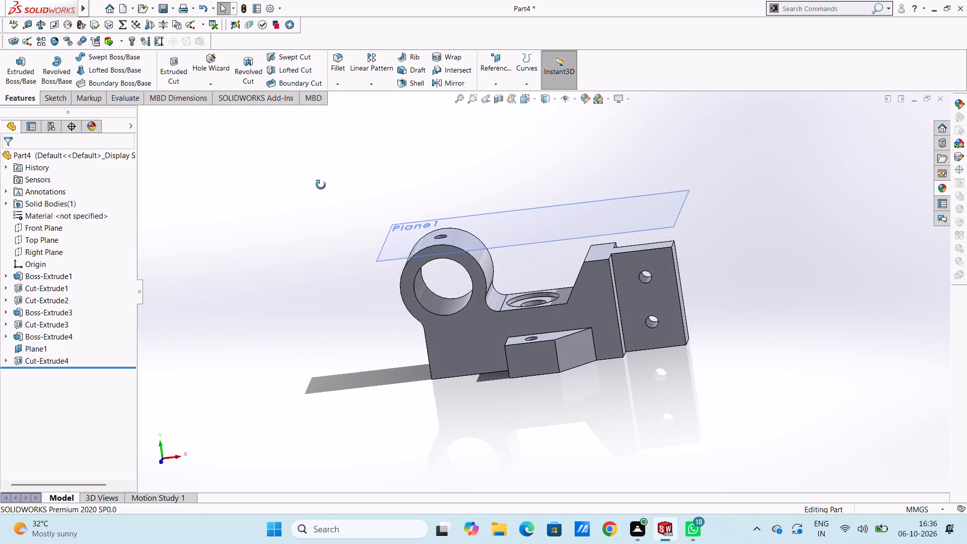
pyautogui.moveTo(321, 185); pyautogui.dragTo(341, 255, button='middle')
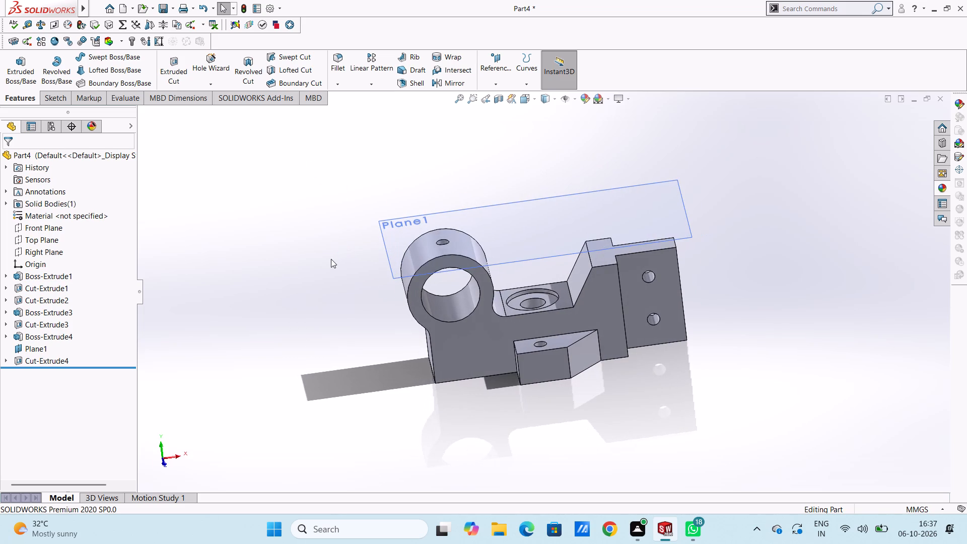
pyautogui.hotkey('ctrl', '5')
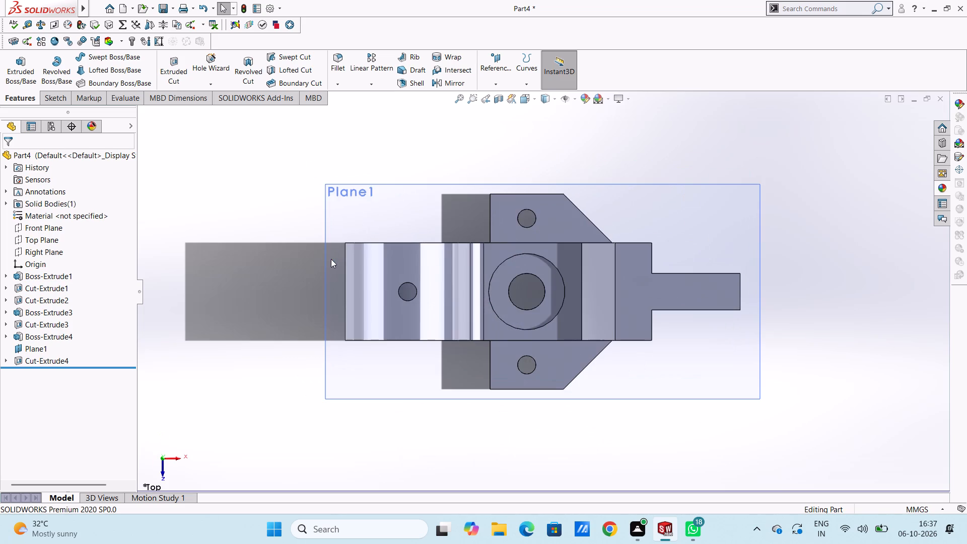
pyautogui.click(348, 205)
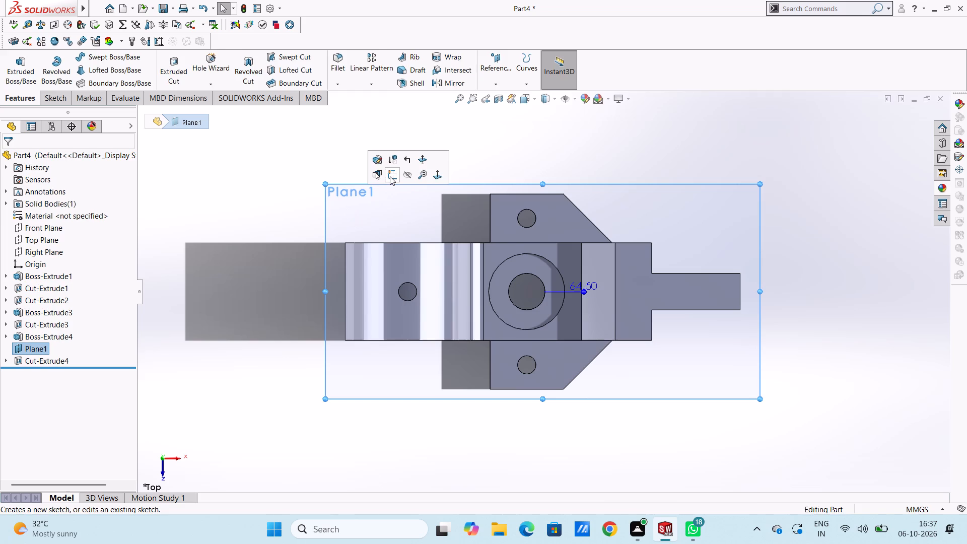
pyautogui.click(390, 176)
pyautogui.click(262, 235)
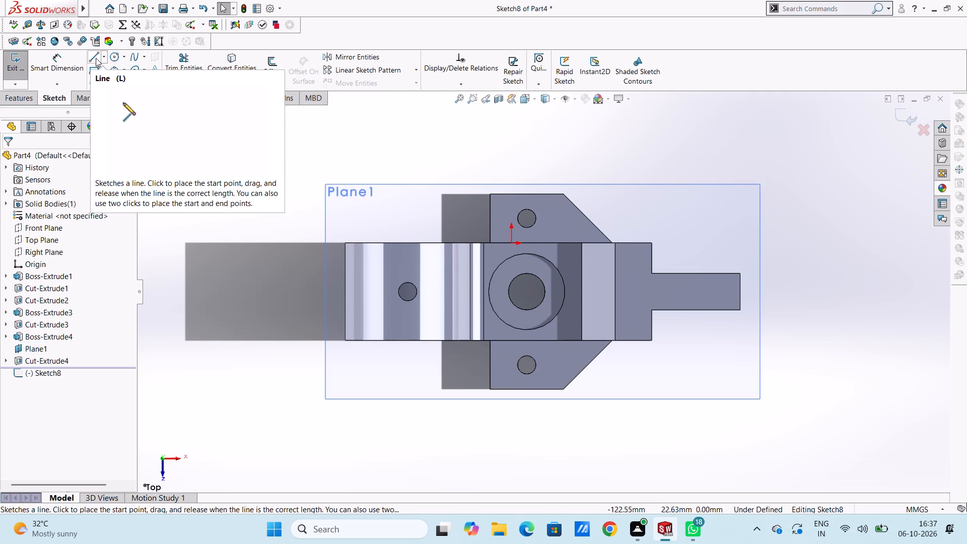
pyautogui.click(93, 71)
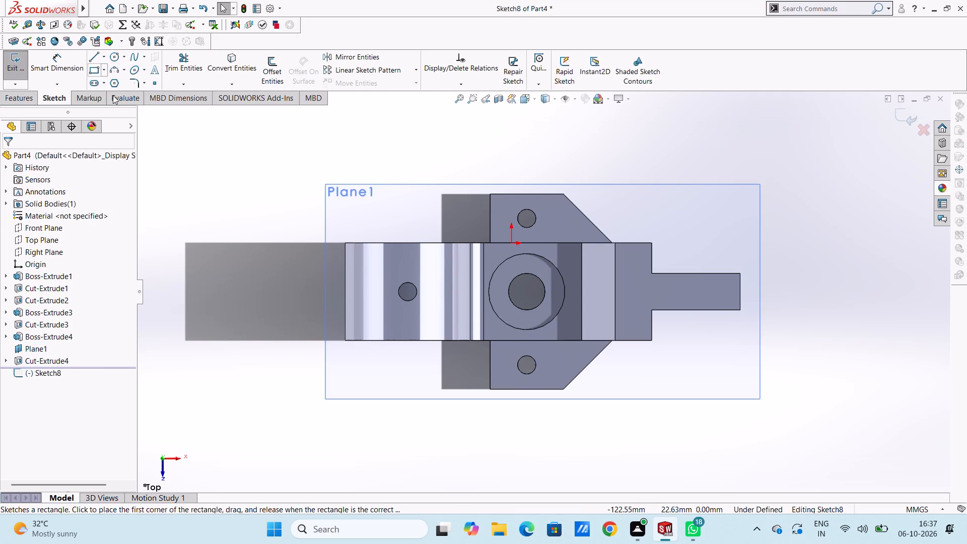
pyautogui.click(405, 265)
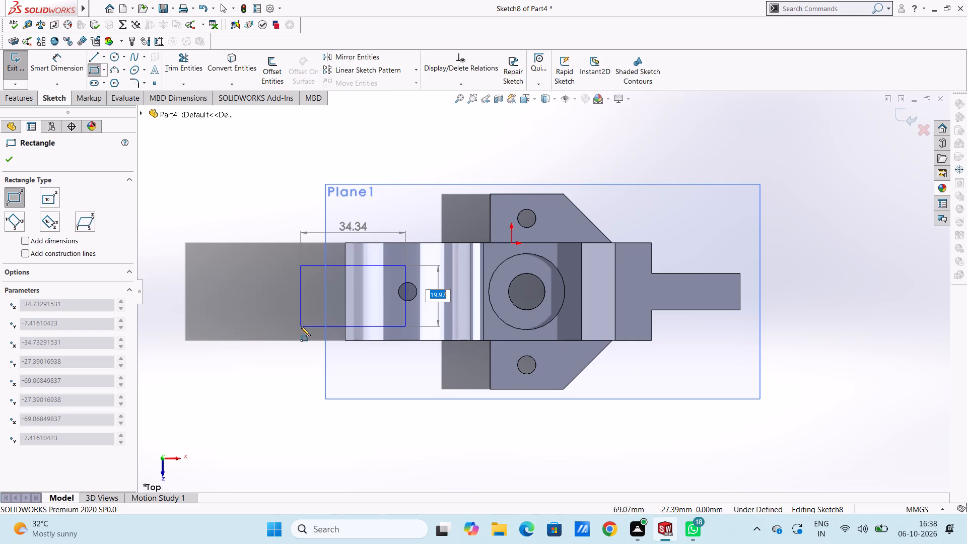
pyautogui.write('20')
pyautogui.press('Return')
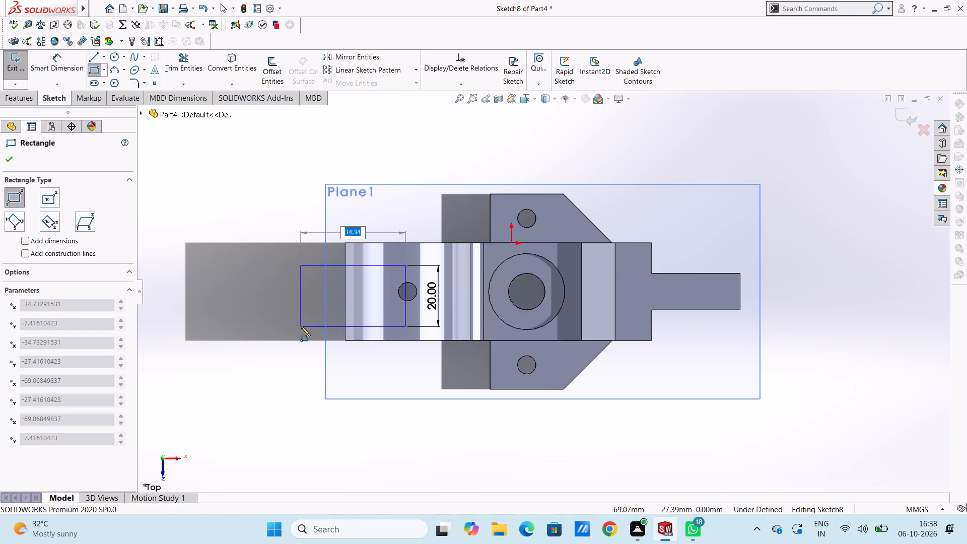
pyautogui.write('21')
pyautogui.press('Return')
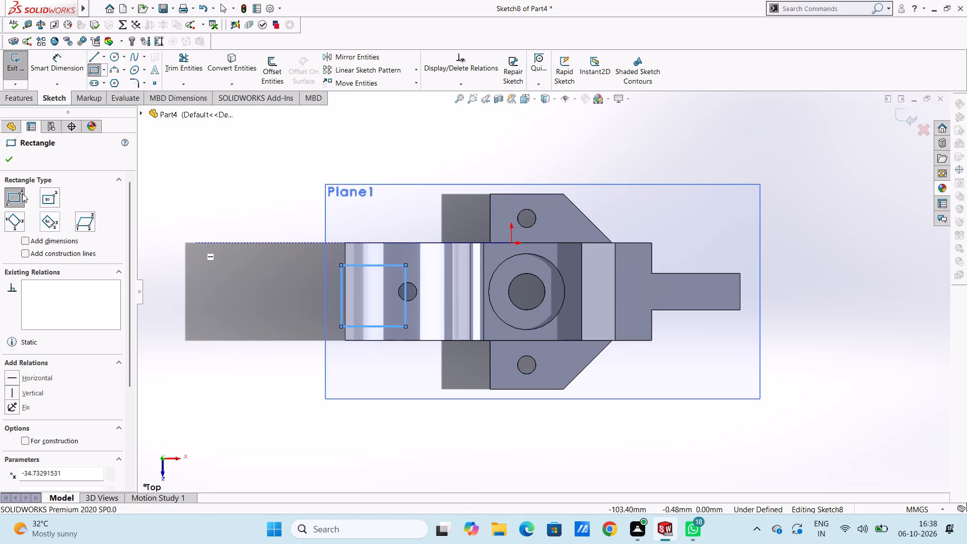
pyautogui.click(5, 162)
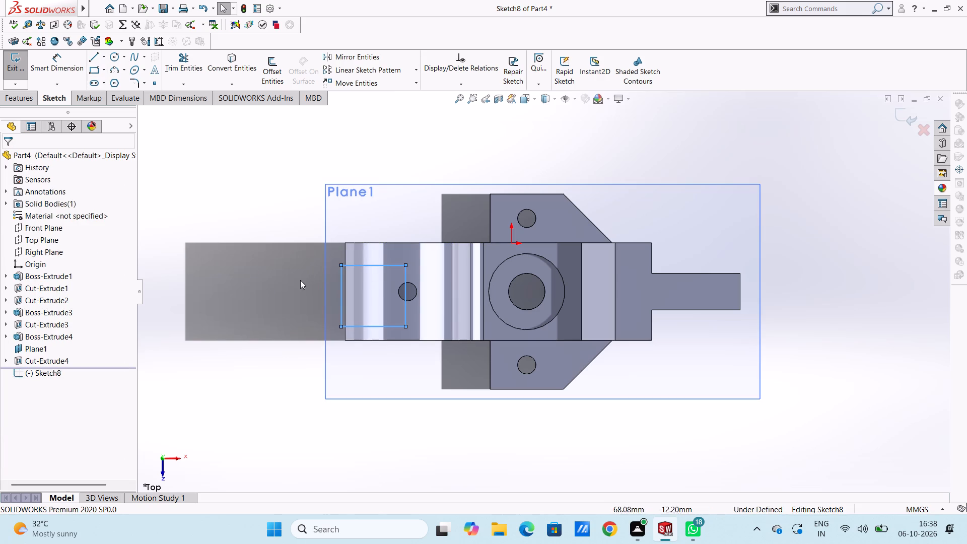
# Dimension the length and width of the rectangle above the ring.
pyautogui.click(56, 62)
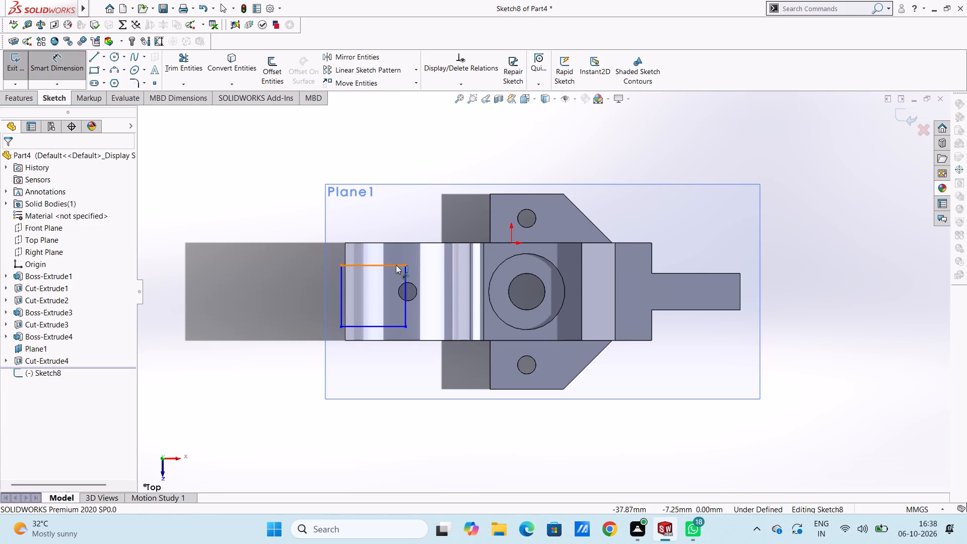
pyautogui.click(396, 265)
pyautogui.click(380, 144)
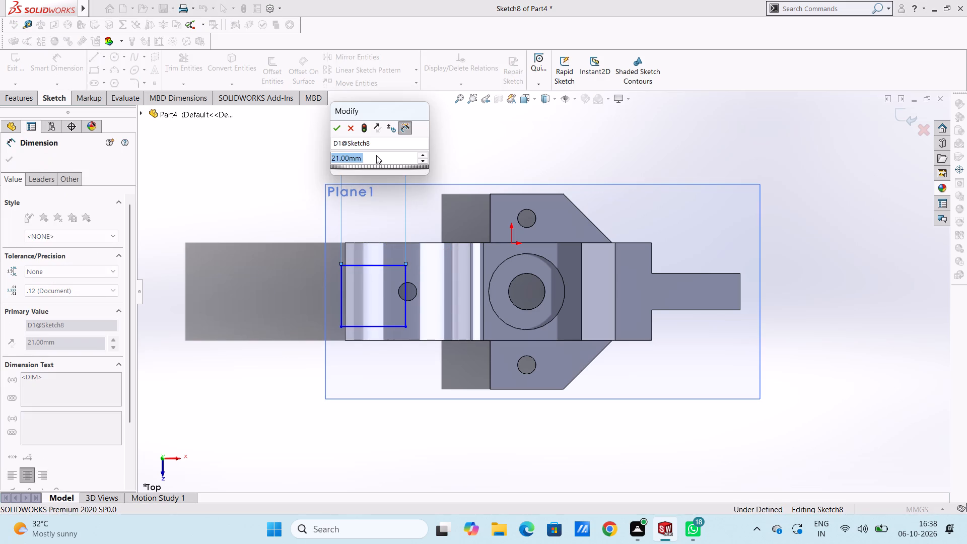
pyautogui.click(337, 131)
pyautogui.click(298, 152)
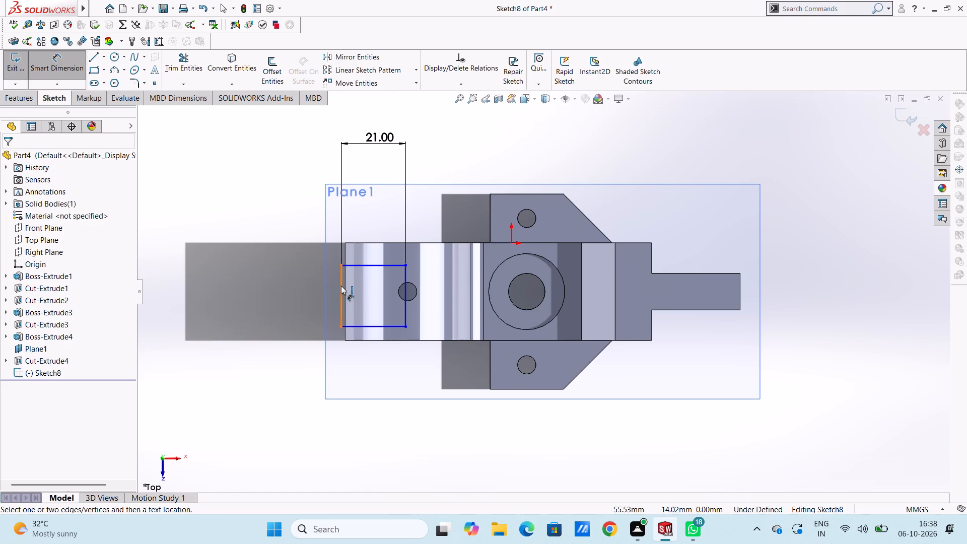
pyautogui.click(341, 286)
pyautogui.click(279, 281)
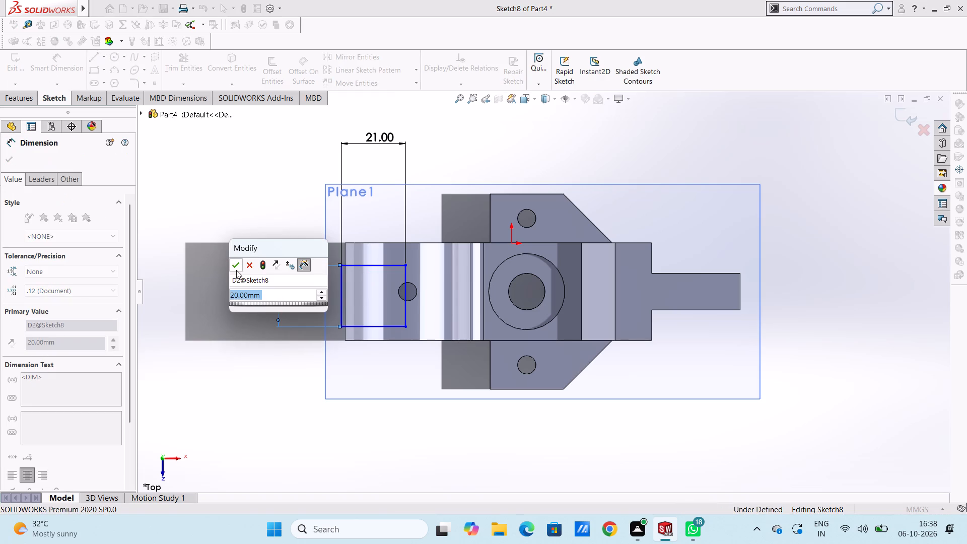
pyautogui.click(236, 269)
pyautogui.click(217, 257)
# Locate the rectangle with dimensions from the ring's rear edge and from the 32 mm outer end edge on the ring side.
pyautogui.click(389, 266)
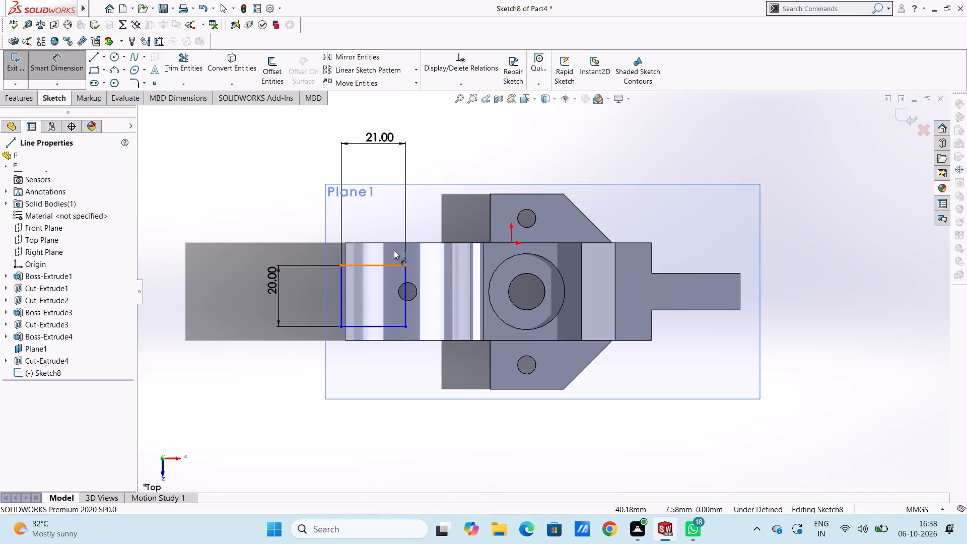
pyautogui.click(395, 243)
pyautogui.click(277, 225)
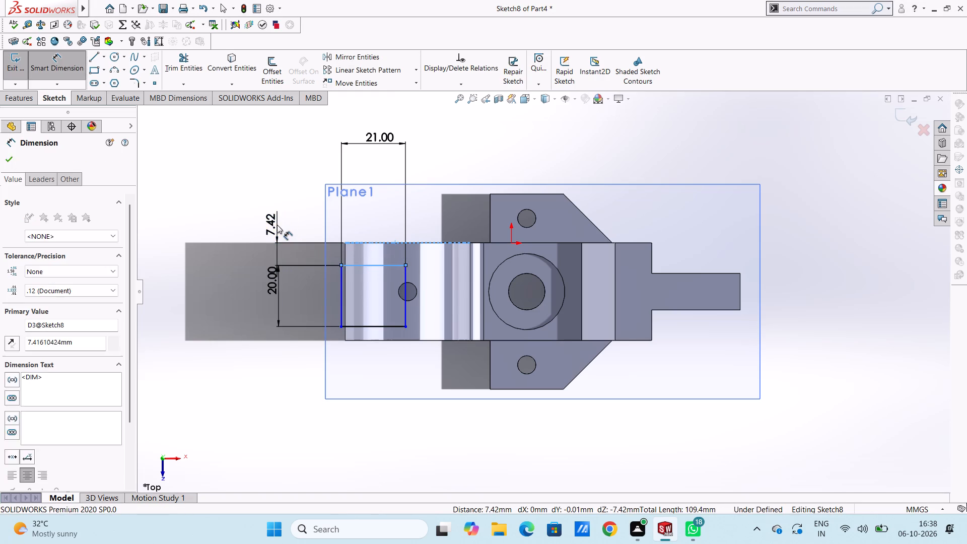
pyautogui.click(232, 214)
pyautogui.click(219, 219)
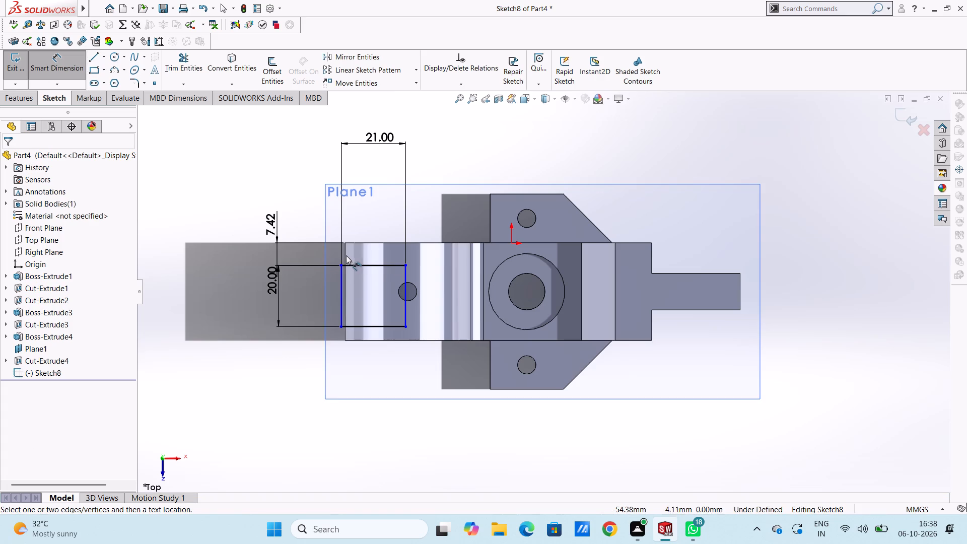
pyautogui.click(344, 249)
pyautogui.click(341, 271)
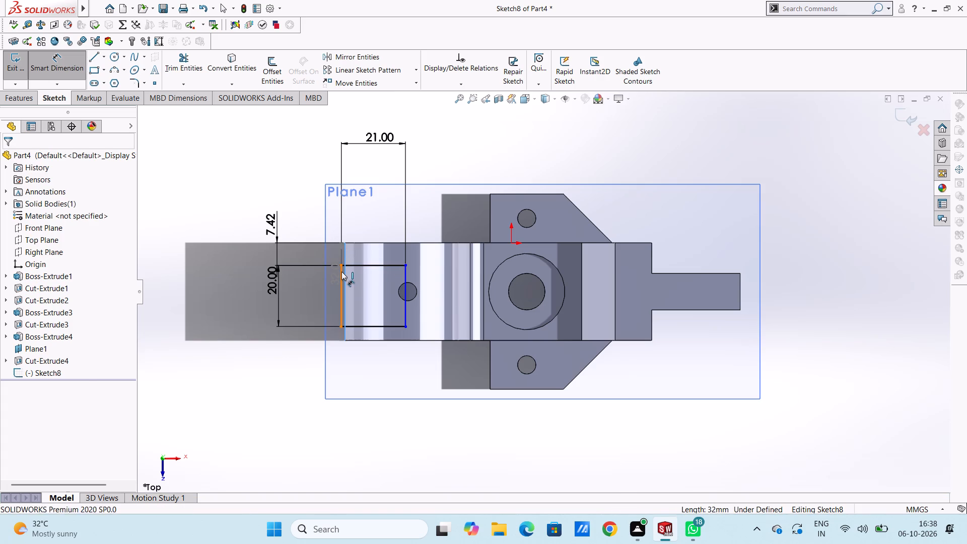
pyautogui.click(342, 122)
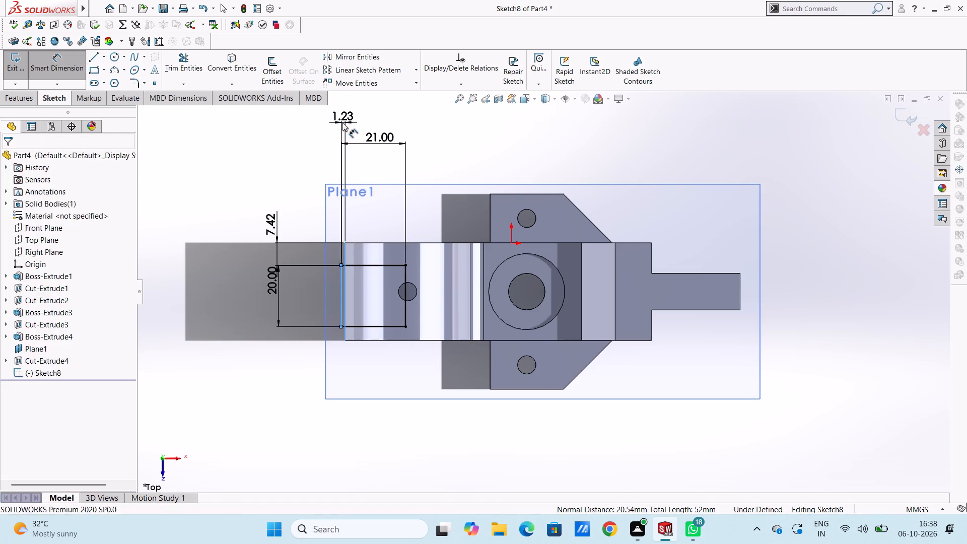
pyautogui.click(295, 111)
pyautogui.click(304, 174)
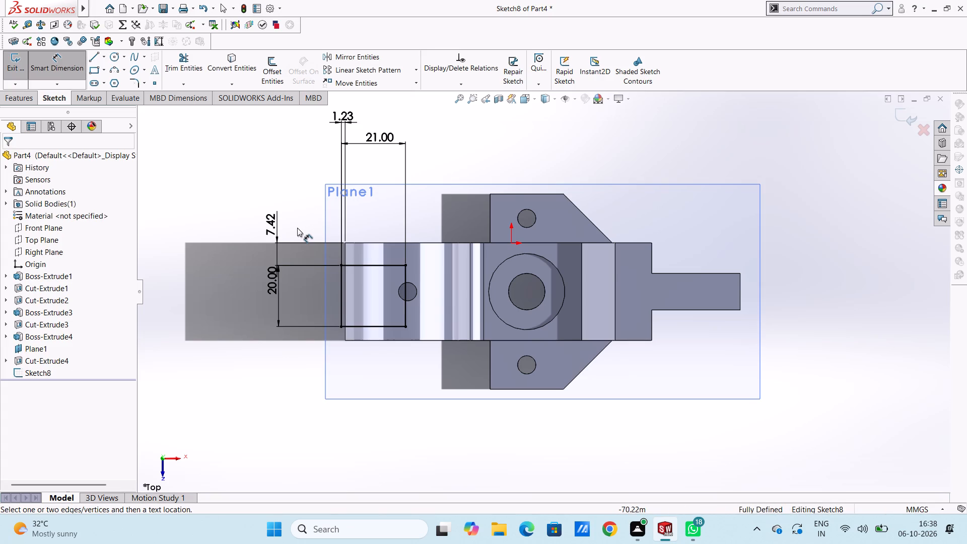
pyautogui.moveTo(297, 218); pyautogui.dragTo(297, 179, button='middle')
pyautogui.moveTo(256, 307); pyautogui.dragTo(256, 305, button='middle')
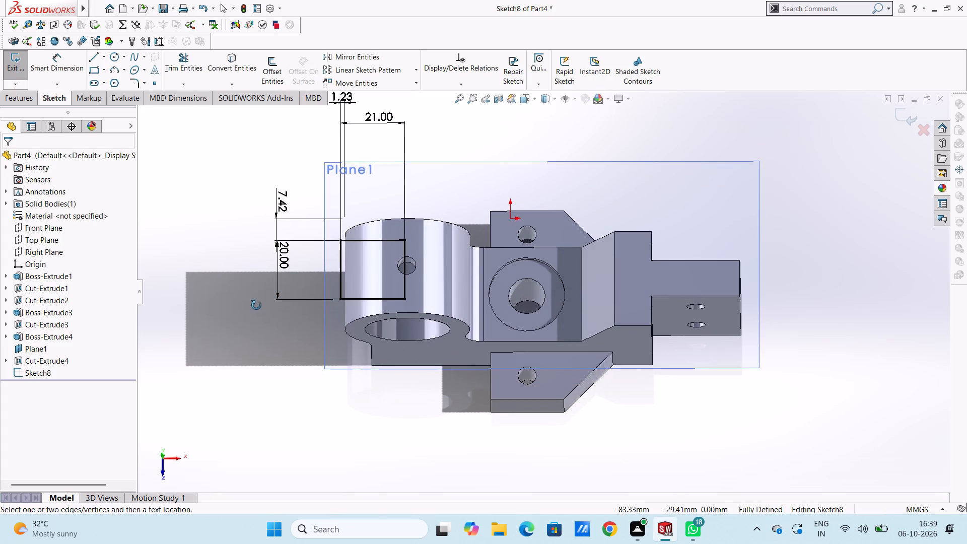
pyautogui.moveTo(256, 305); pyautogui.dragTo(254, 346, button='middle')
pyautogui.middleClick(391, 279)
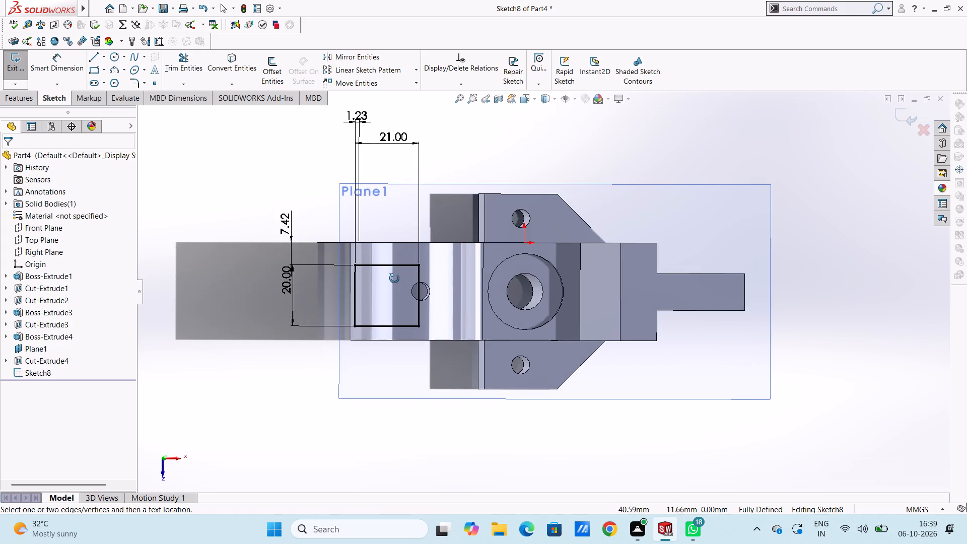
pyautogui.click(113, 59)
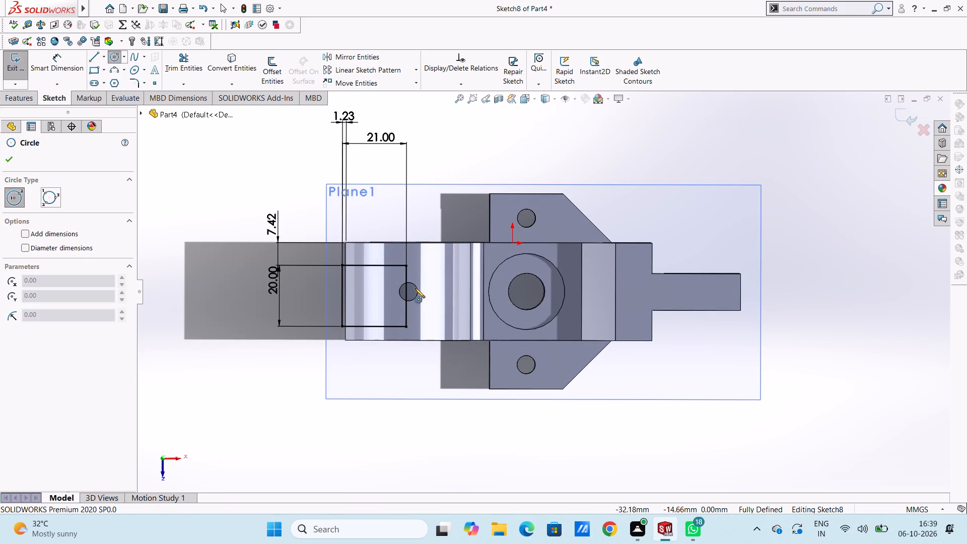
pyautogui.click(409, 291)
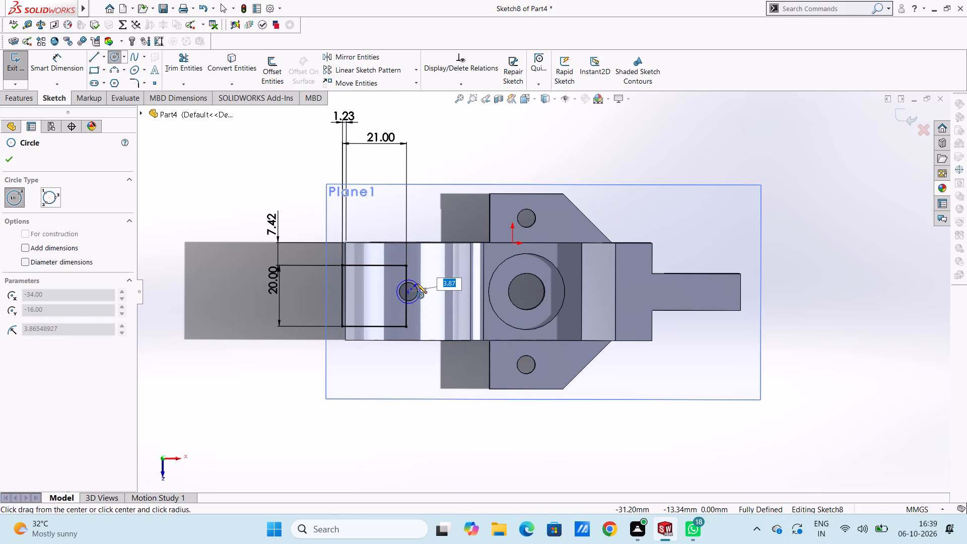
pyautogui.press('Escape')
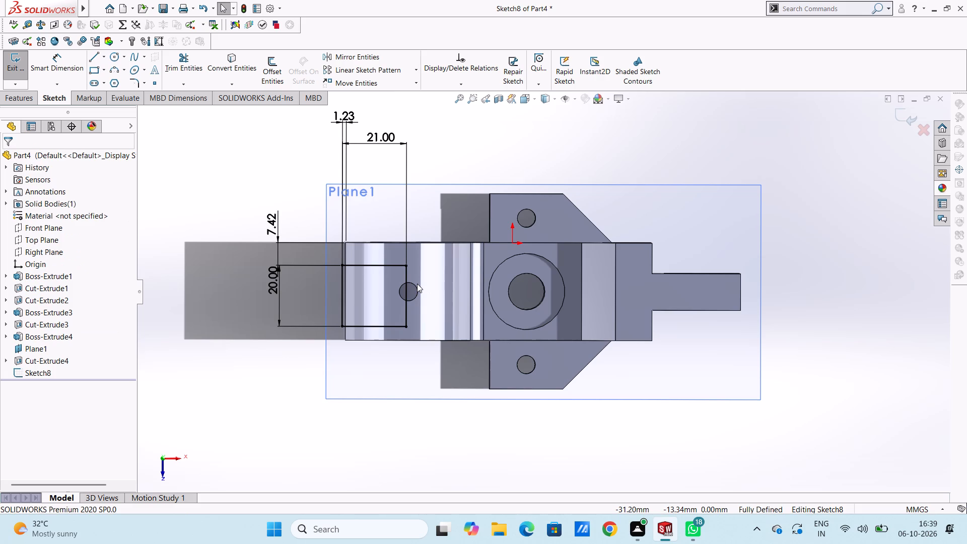
# Sketch a circle of 3 mm radius centred on the existing hole in the ring's top, coinciding with the hole's edge.
pyautogui.hotkey('ctrl', '5')
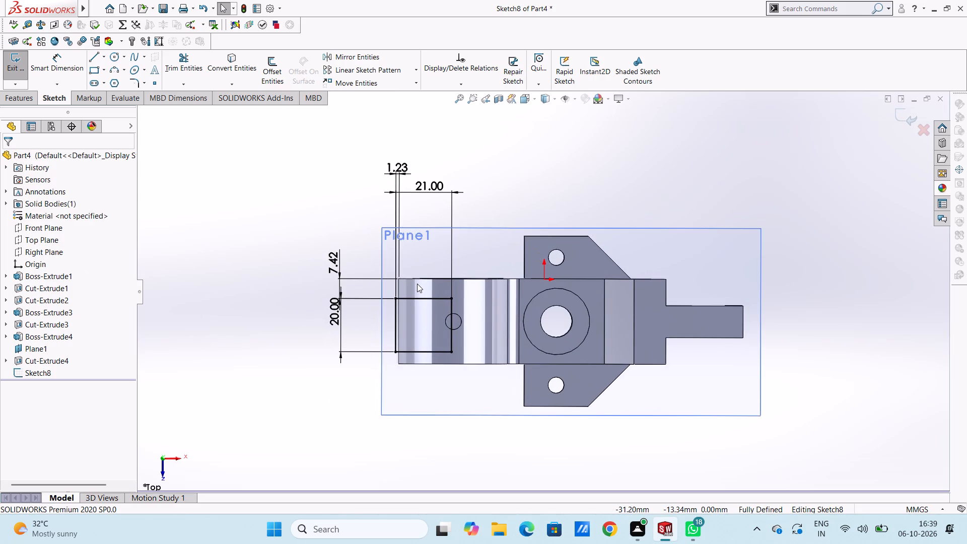
pyautogui.scroll(-2, 654, 369)
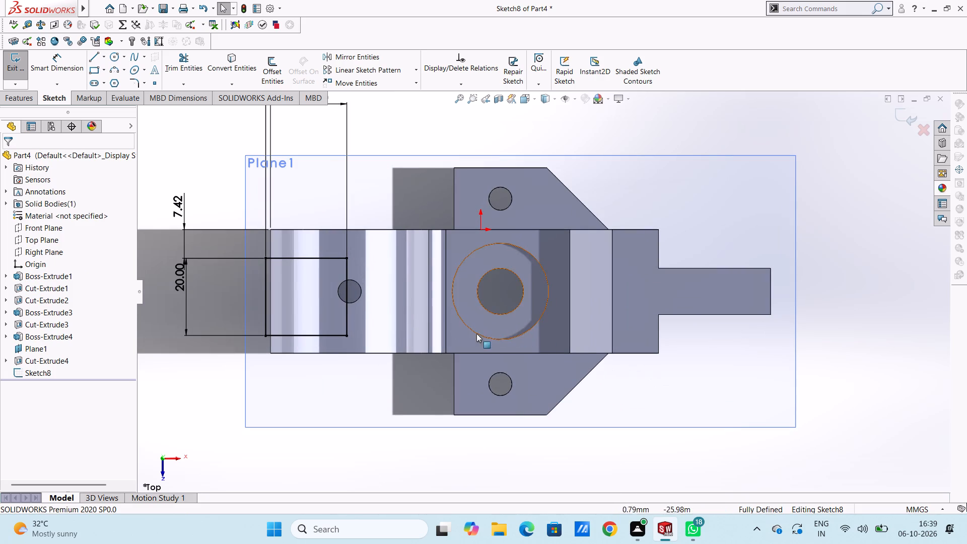
pyautogui.scroll(-2, 305, 290)
pyautogui.scroll(-1, 525, 333)
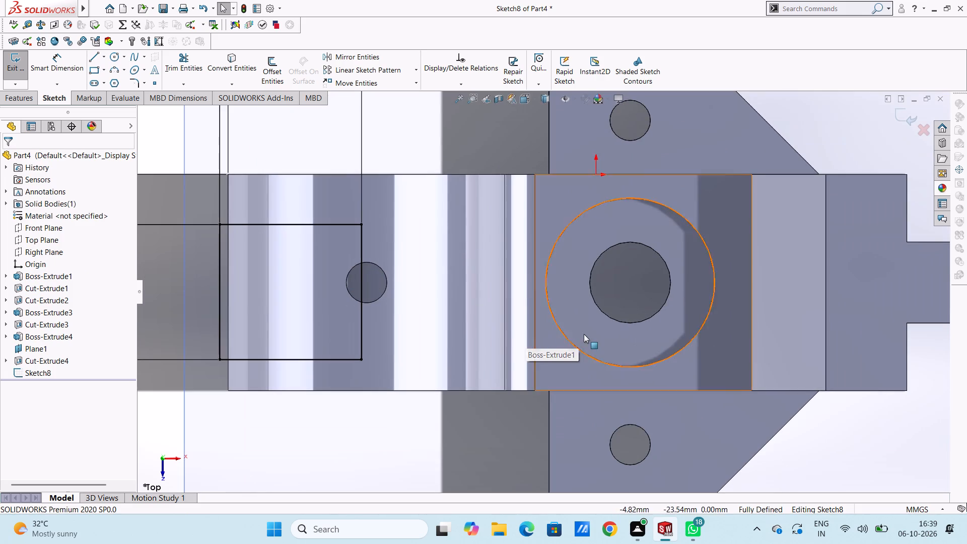
pyautogui.click(114, 57)
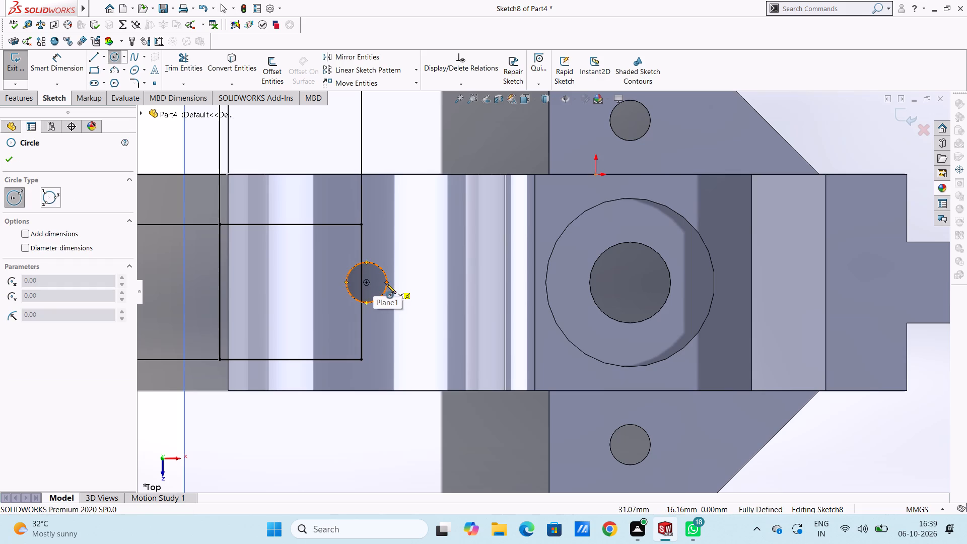
pyautogui.click(367, 282)
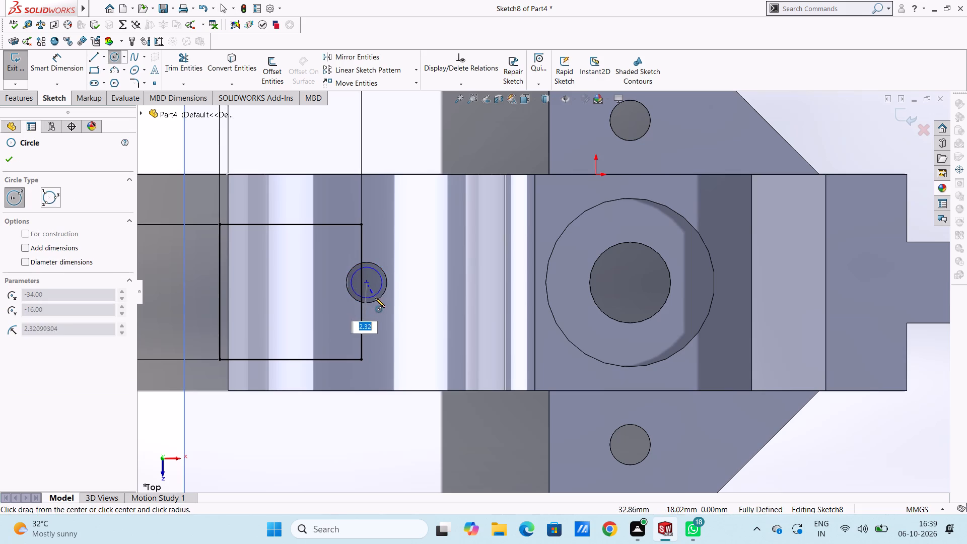
pyautogui.click(379, 300)
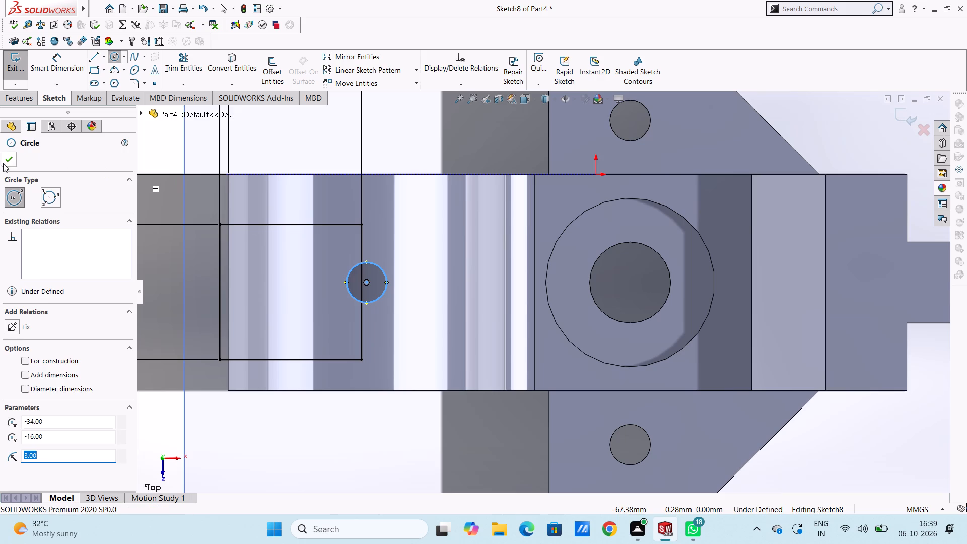
pyautogui.click(9, 160)
# Dimension the diameter of the circle over the hole in the ring's top.
pyautogui.click(63, 63)
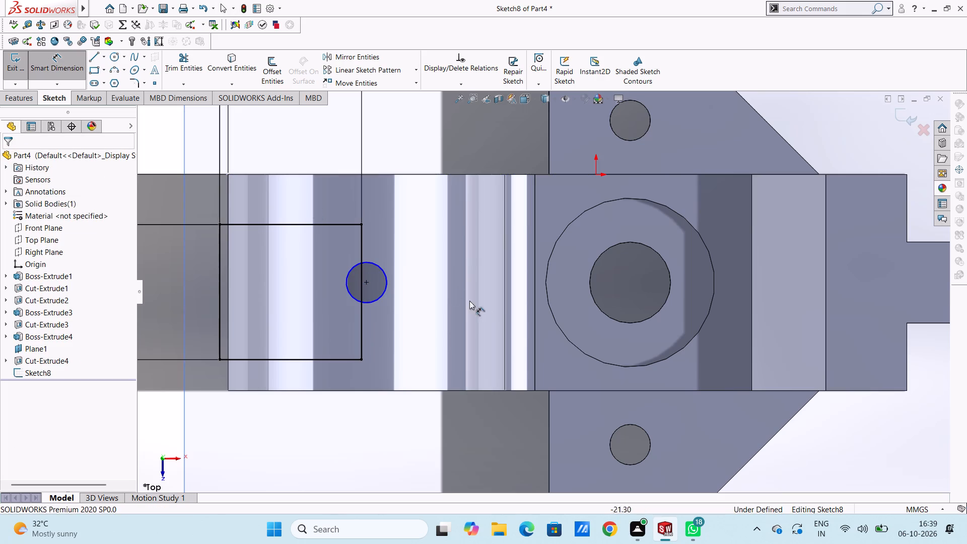
pyautogui.click(372, 266)
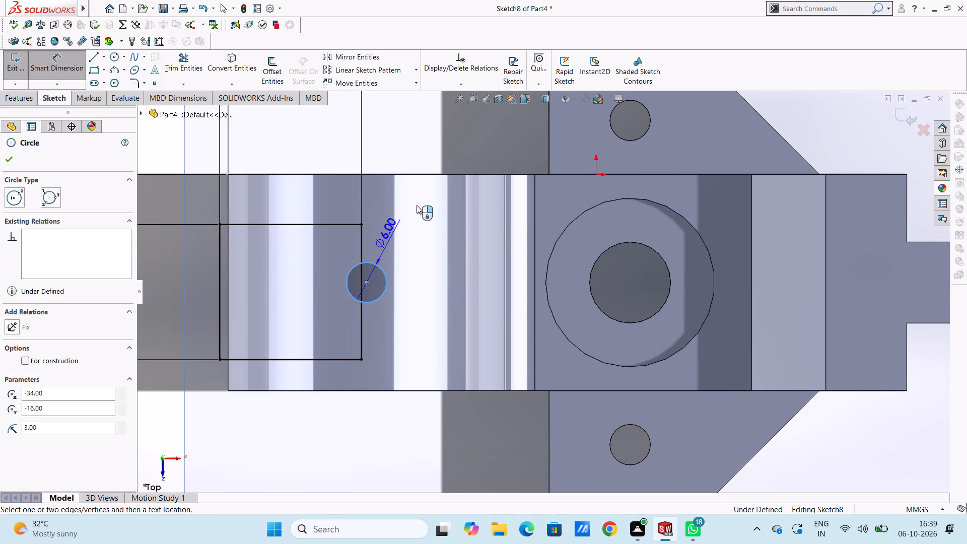
pyautogui.click(466, 143)
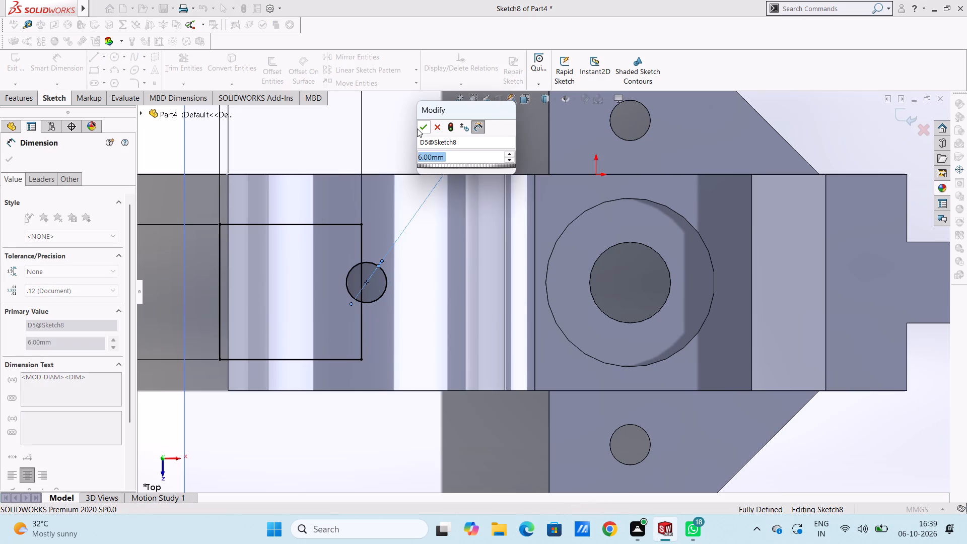
pyautogui.click(418, 128)
pyautogui.click(415, 128)
# Trim the rectangle edge inside the circle and the circle's outer arc, leaving a rectangular profile with a rounded notch at the hole.
pyautogui.scroll(3, 428, 163)
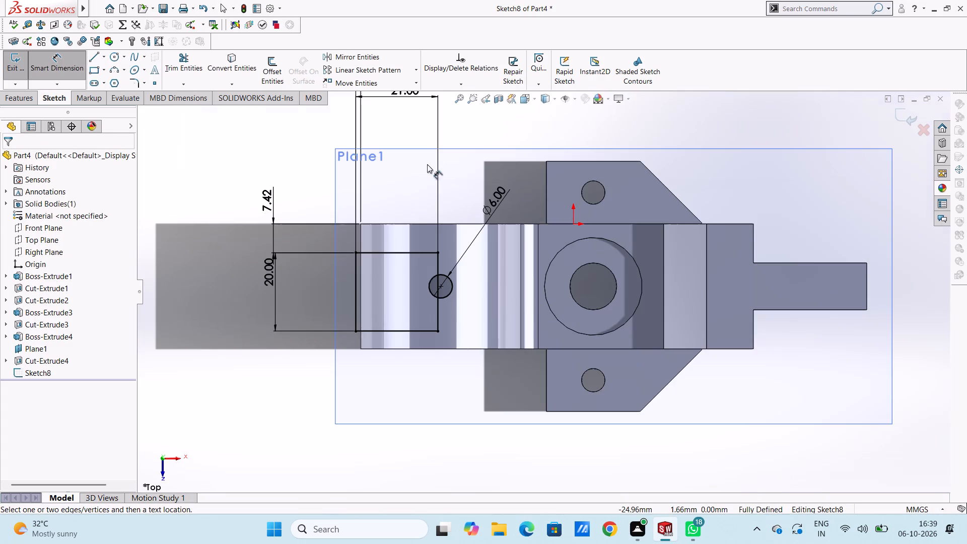
pyautogui.click(191, 66)
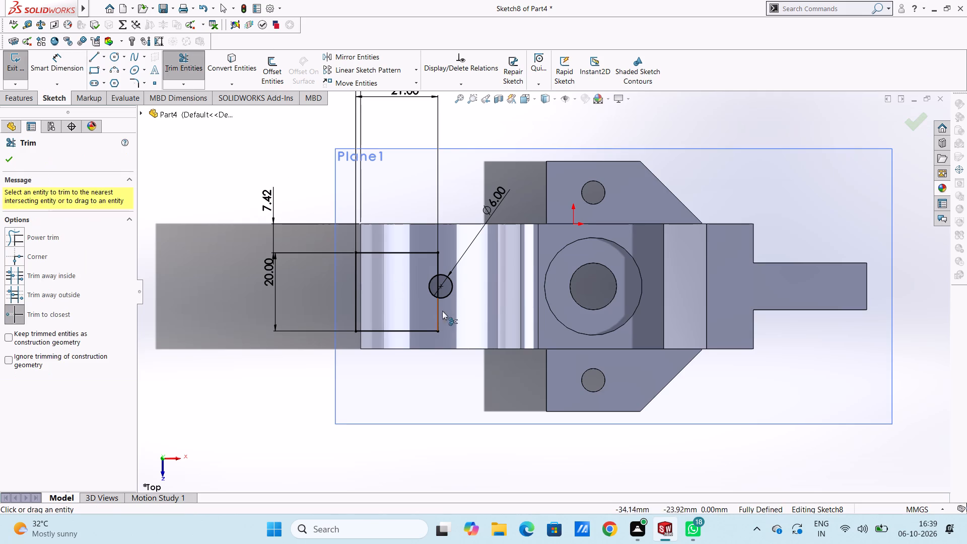
pyautogui.scroll(-3, 447, 290)
pyautogui.click(446, 281)
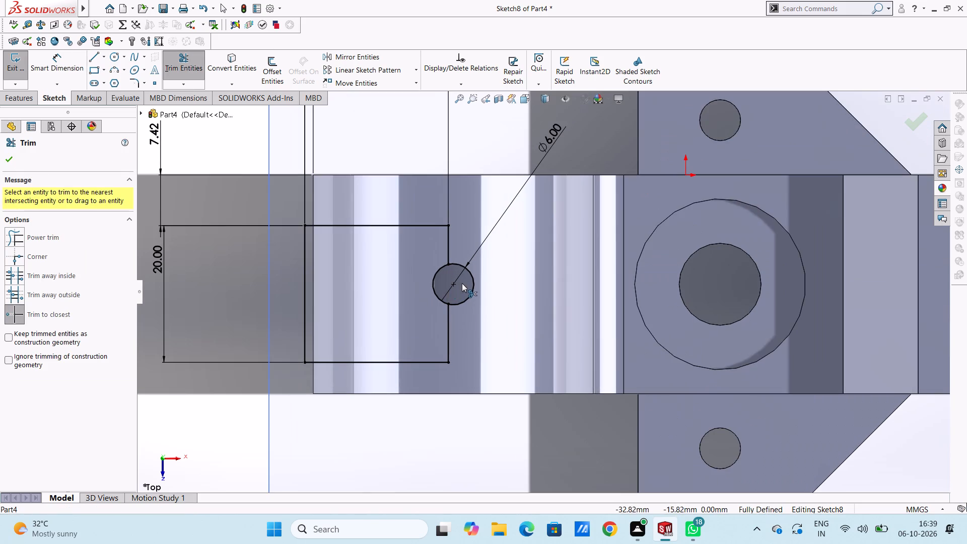
pyautogui.click(469, 274)
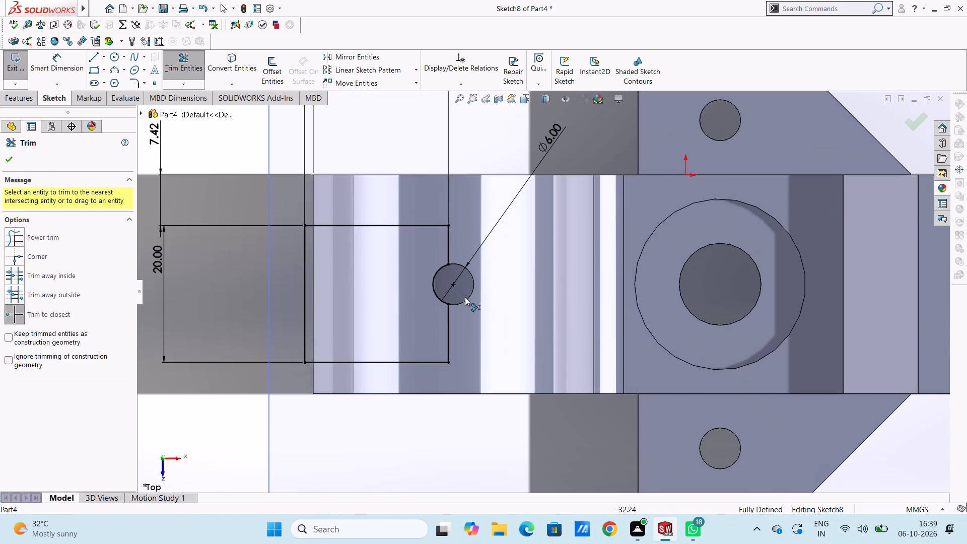
pyautogui.scroll(4, 465, 297)
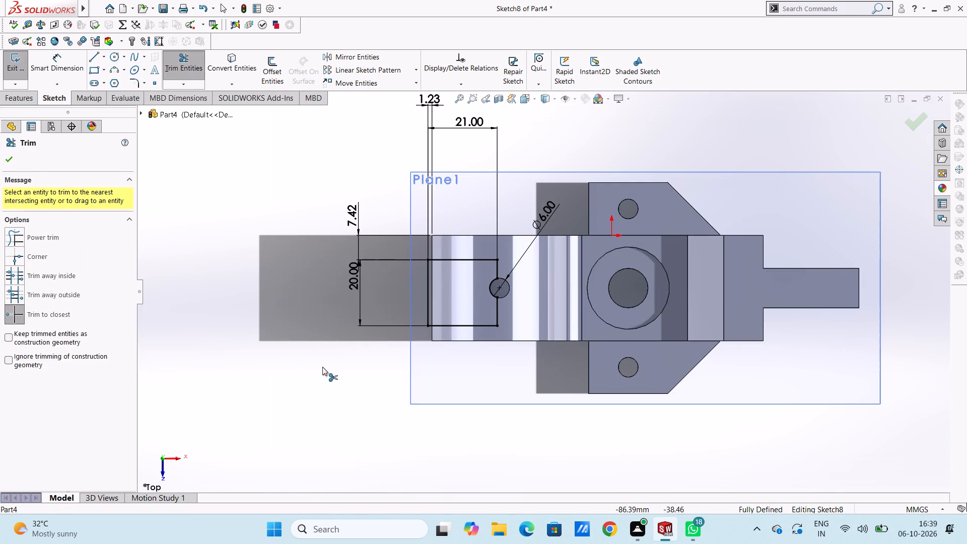
pyautogui.press('Escape')
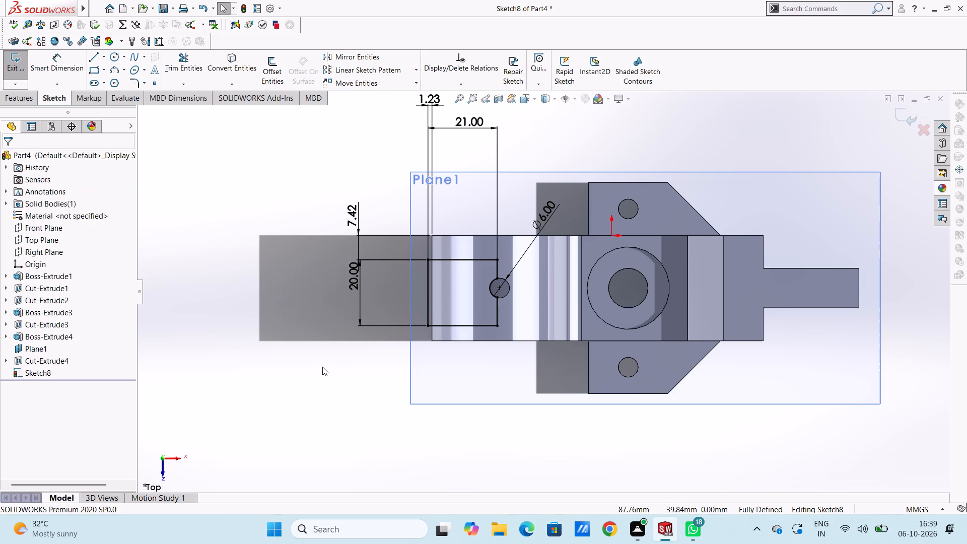
# Extrude the notched rectangle as a blind boss 13 mm deep, reversed downward from the plane into the ring, with the result merged.
pyautogui.moveTo(322, 367); pyautogui.dragTo(316, 293, button='middle')
pyautogui.moveTo(326, 354); pyautogui.dragTo(329, 348, button='middle')
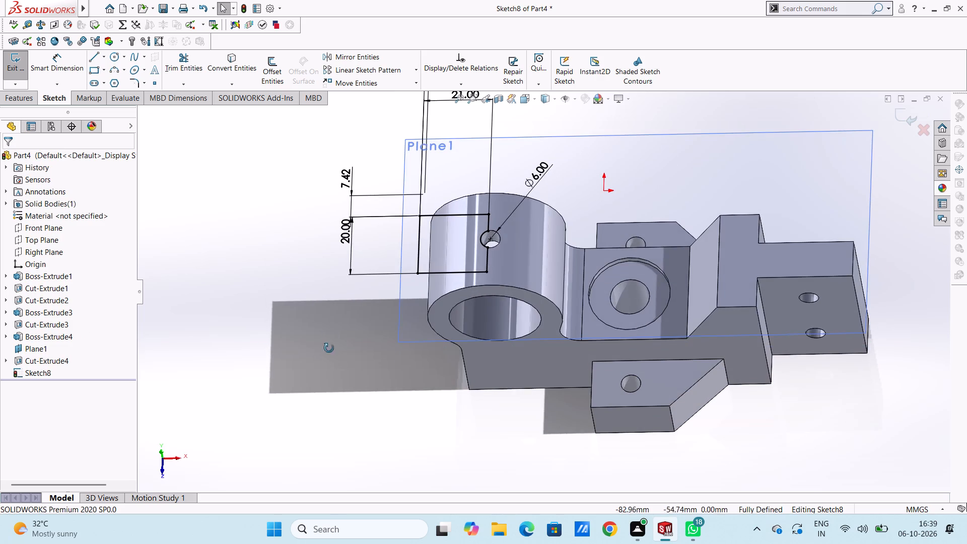
pyautogui.moveTo(329, 348); pyautogui.dragTo(336, 315, button='middle')
pyautogui.moveTo(398, 306); pyautogui.dragTo(390, 306, button='middle')
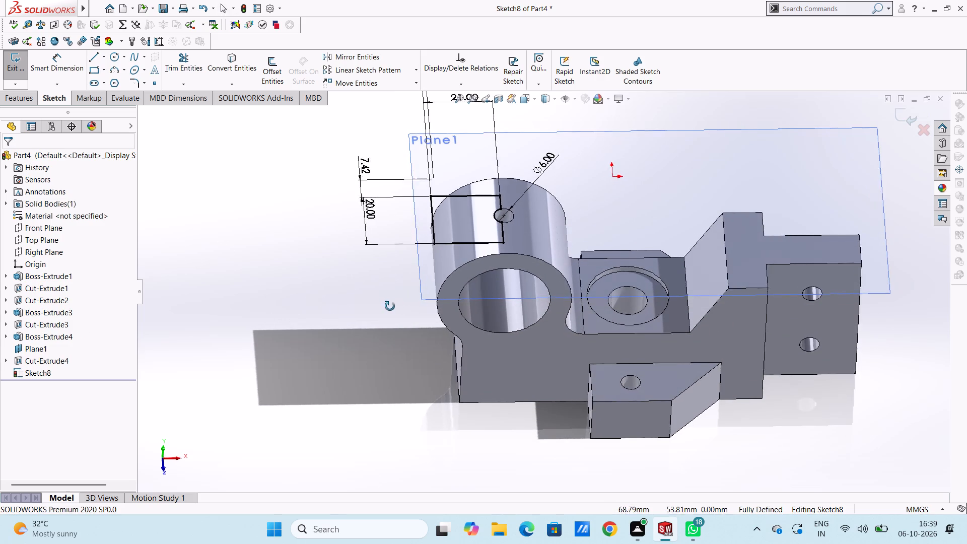
pyautogui.moveTo(390, 306); pyautogui.dragTo(380, 308, button='middle')
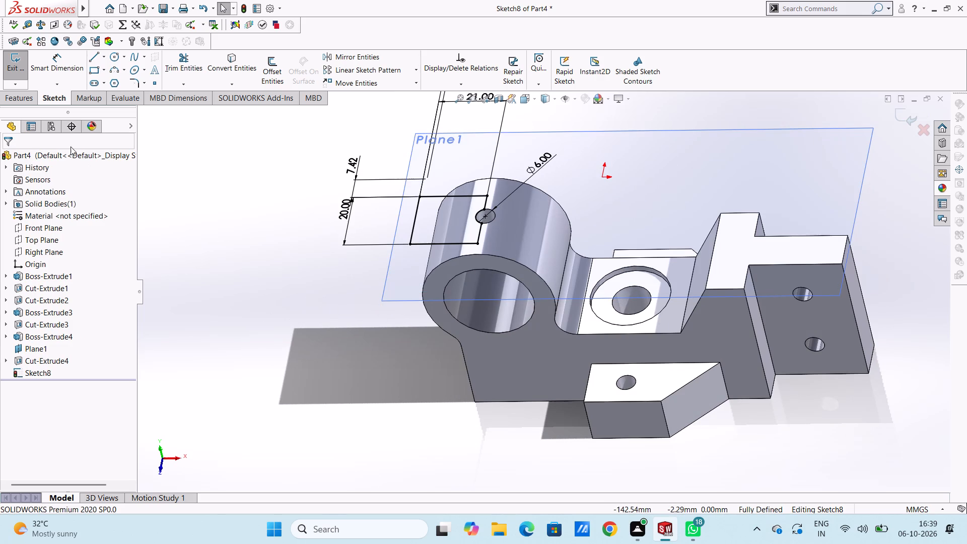
pyautogui.click(30, 100)
pyautogui.click(28, 72)
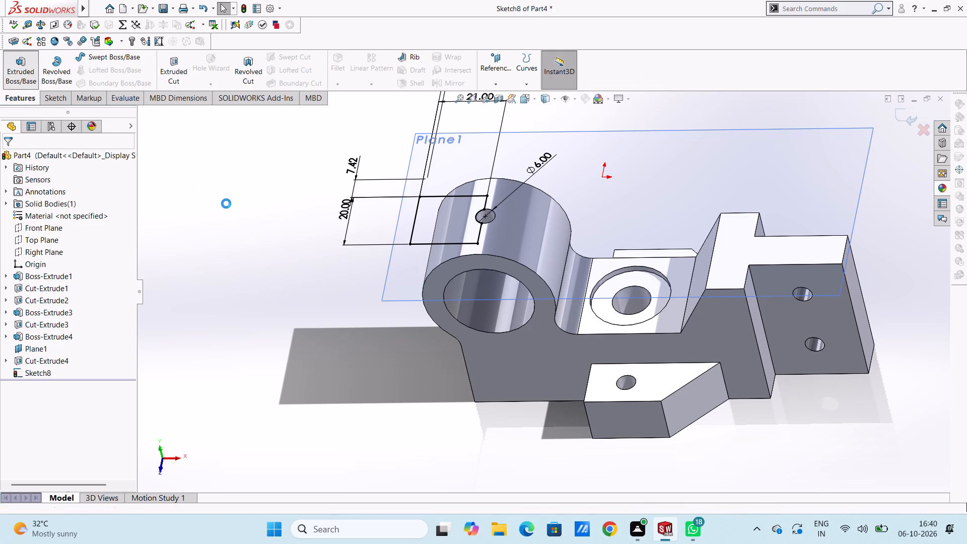
pyautogui.click(13, 228)
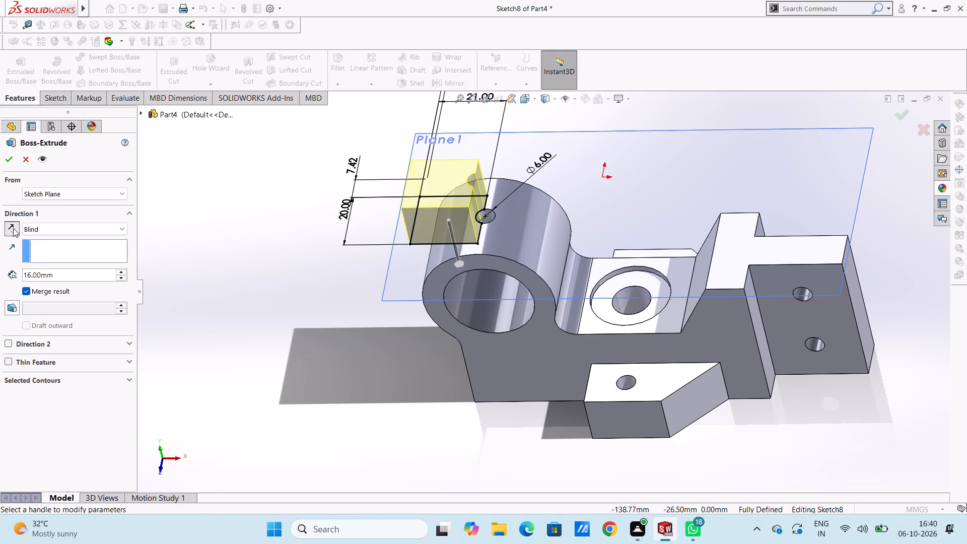
pyautogui.doubleClick(63, 274)
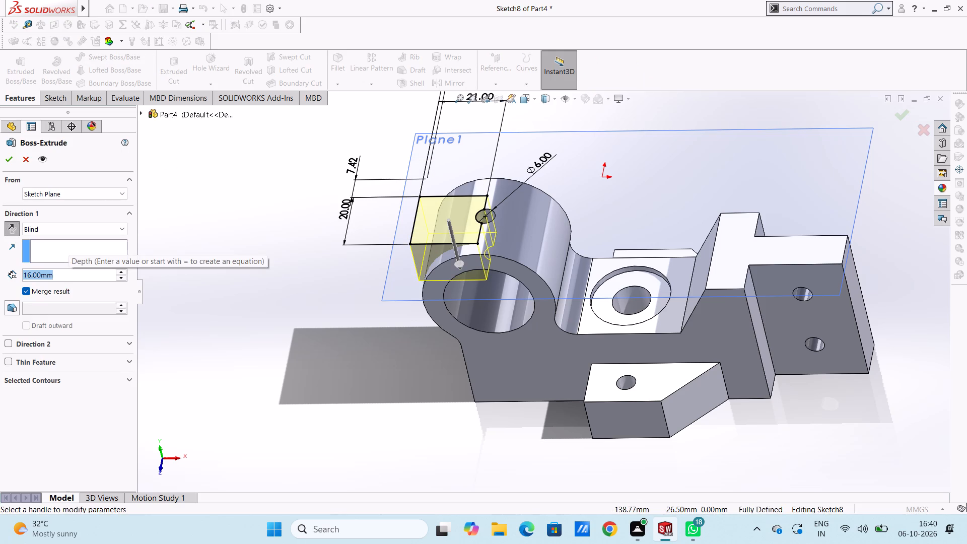
pyautogui.write('13')
pyautogui.press('Return')
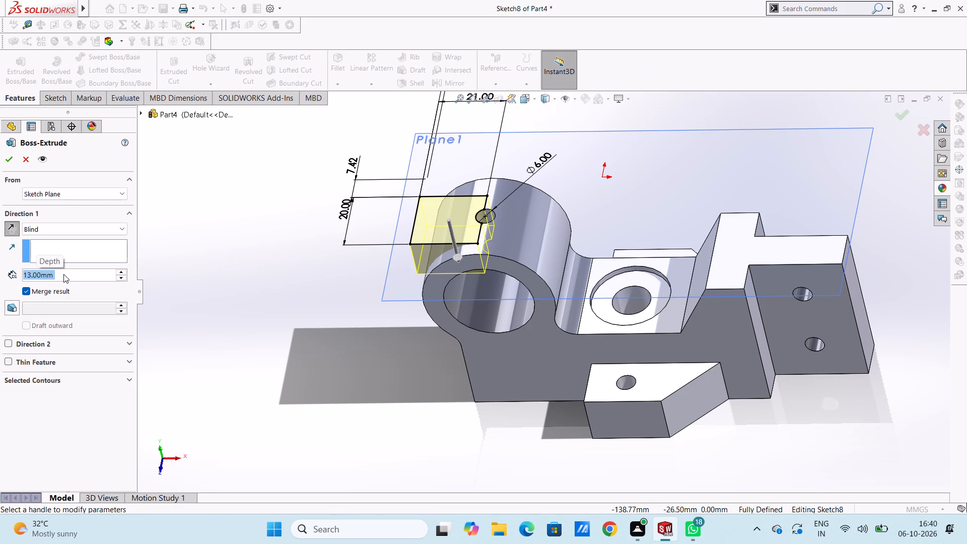
pyautogui.click(13, 162)
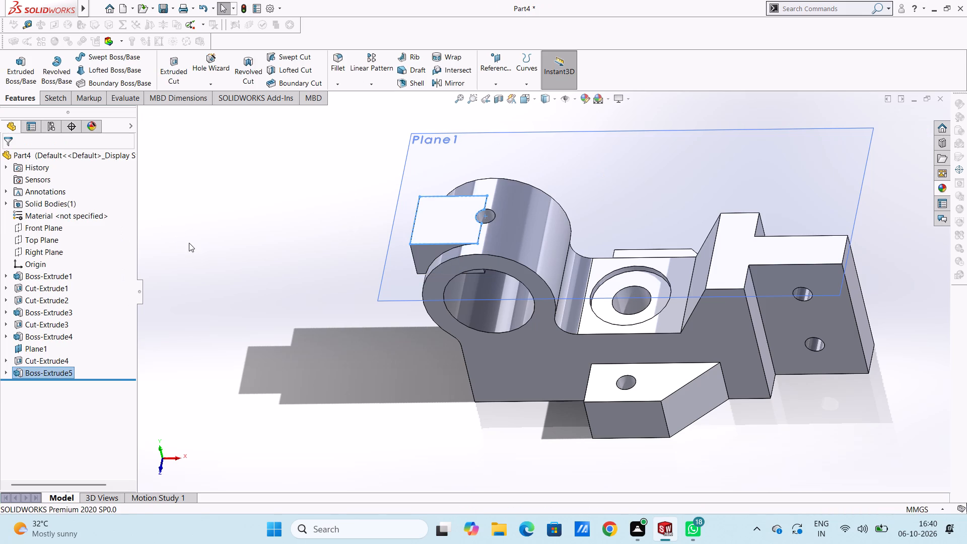
pyautogui.click(189, 243)
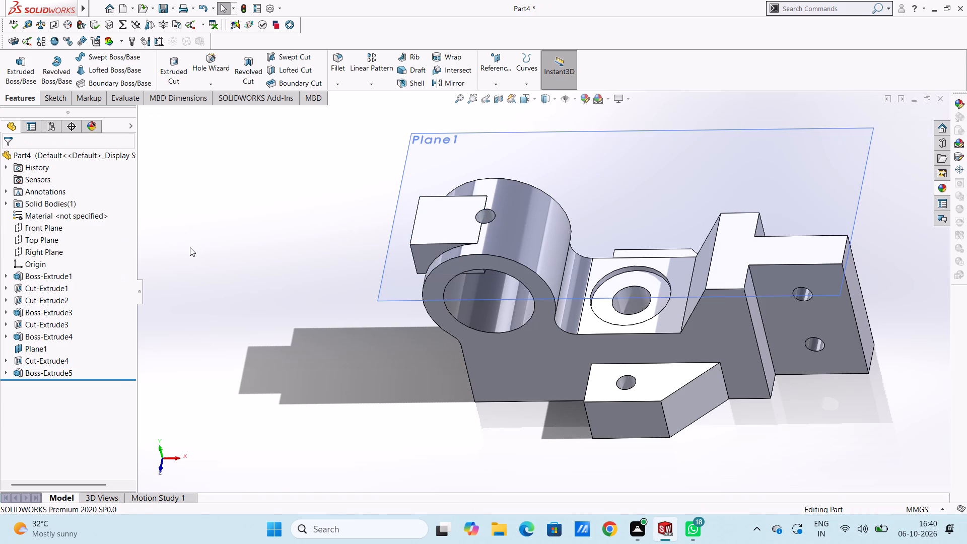
# Hide the reference plane at the ring's top.
pyautogui.click(37, 350)
pyautogui.click(61, 336)
pyautogui.click(187, 346)
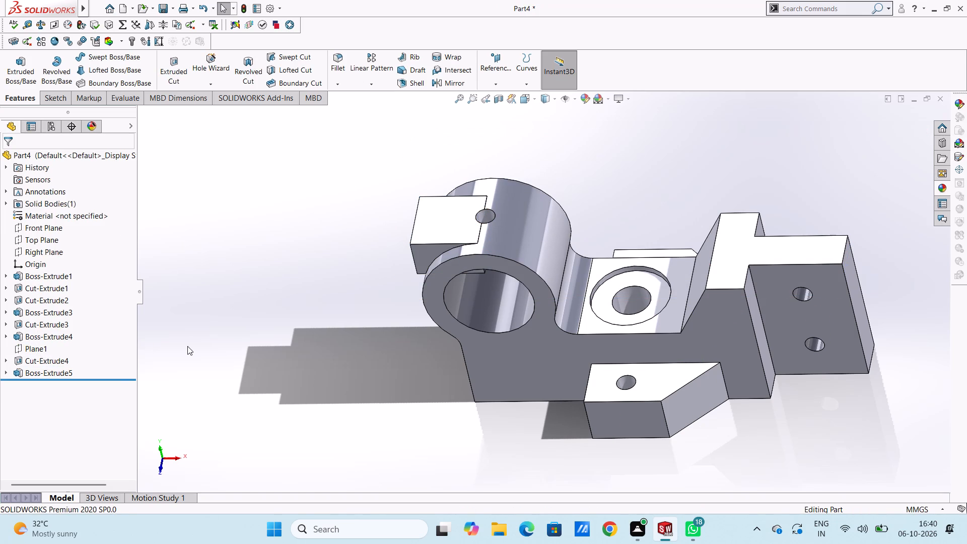
# On the bracket's front face, sketch a circle of 14 mm radius centred on the ring and coinciding with its bore edge.
pyautogui.hotkey('ctrl', '1')
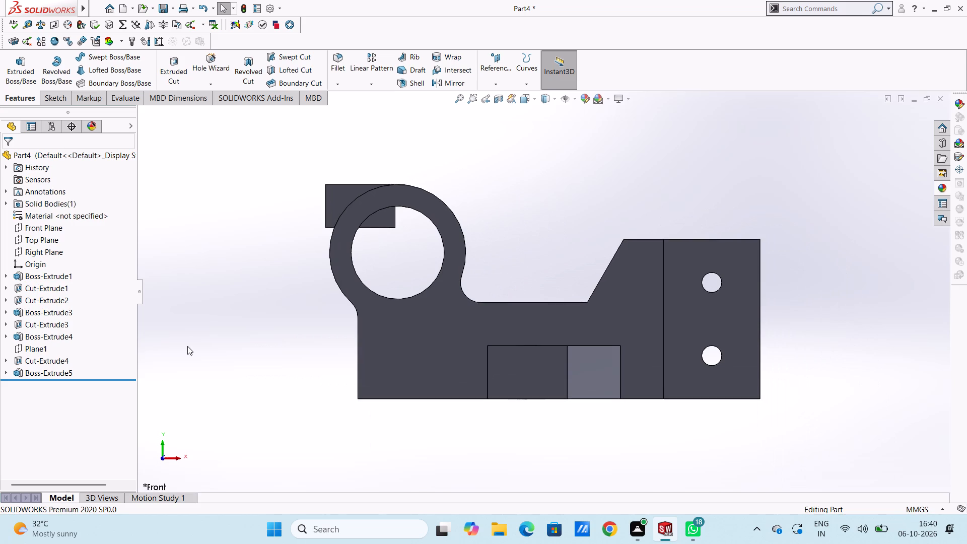
pyautogui.click(441, 215)
pyautogui.click(487, 188)
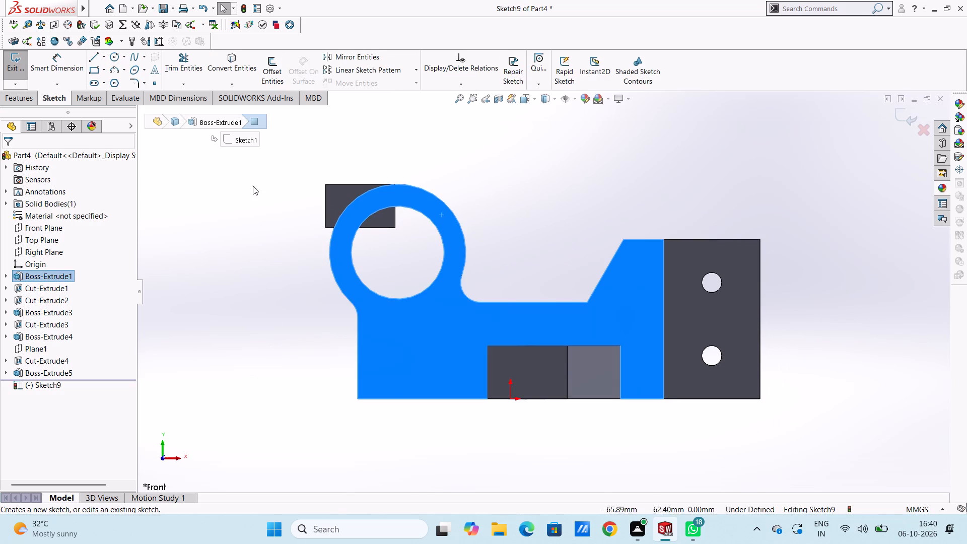
pyautogui.click(233, 186)
pyautogui.click(114, 58)
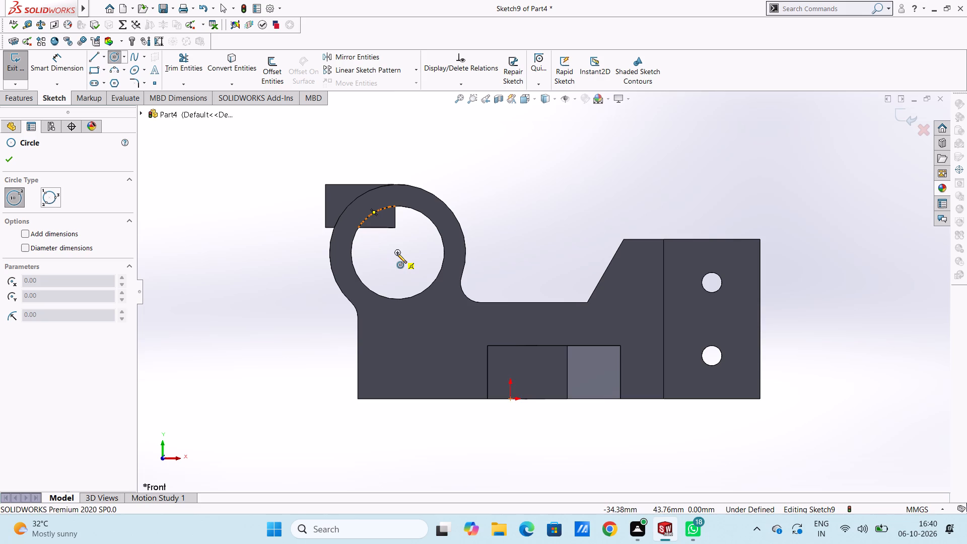
pyautogui.click(397, 253)
pyautogui.click(413, 210)
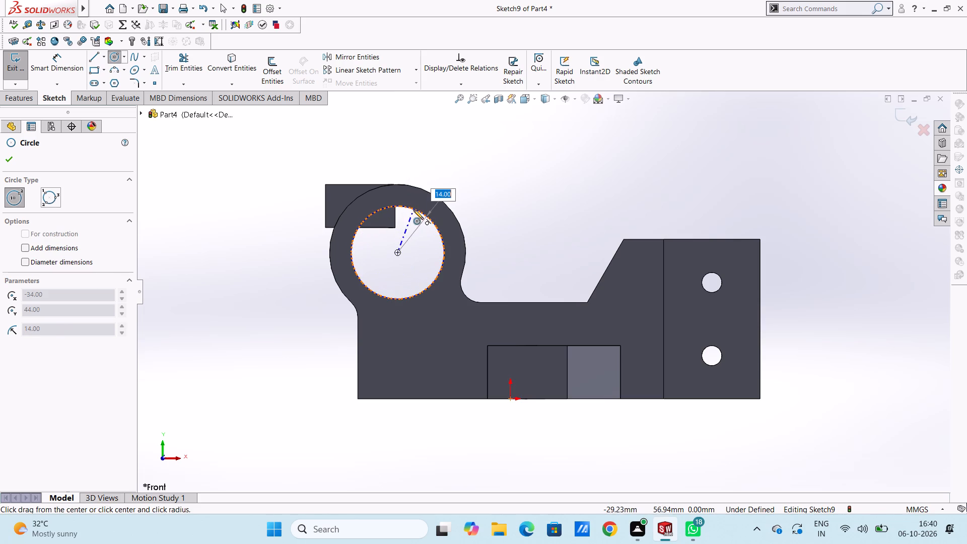
pyautogui.click(12, 159)
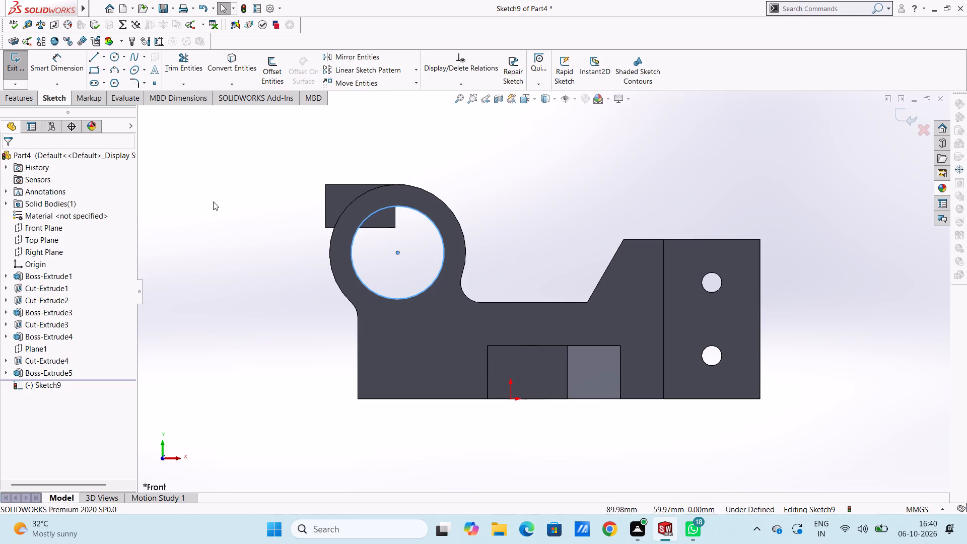
pyautogui.click(214, 202)
# Dimension the diameter of the bore circle on the ring's front face.
pyautogui.click(75, 63)
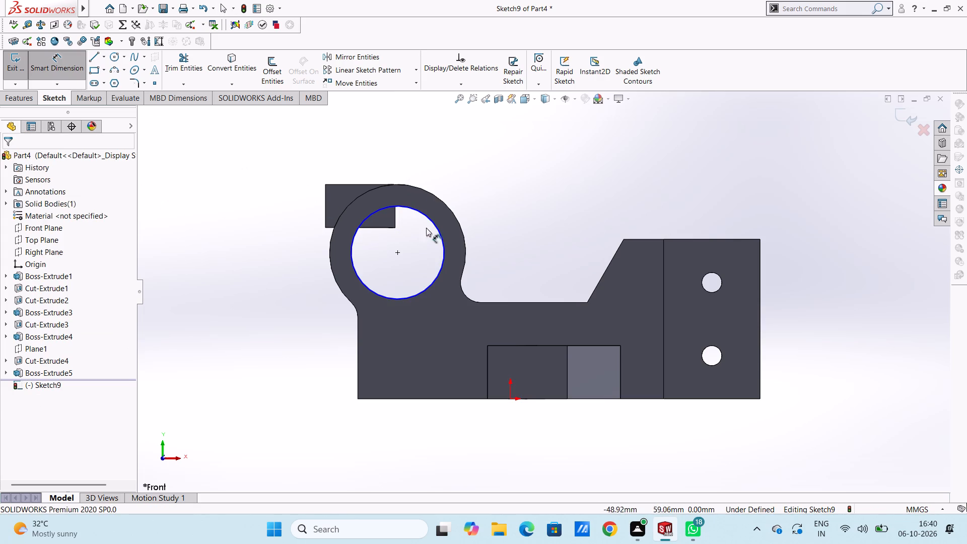
pyautogui.click(440, 235)
pyautogui.click(617, 182)
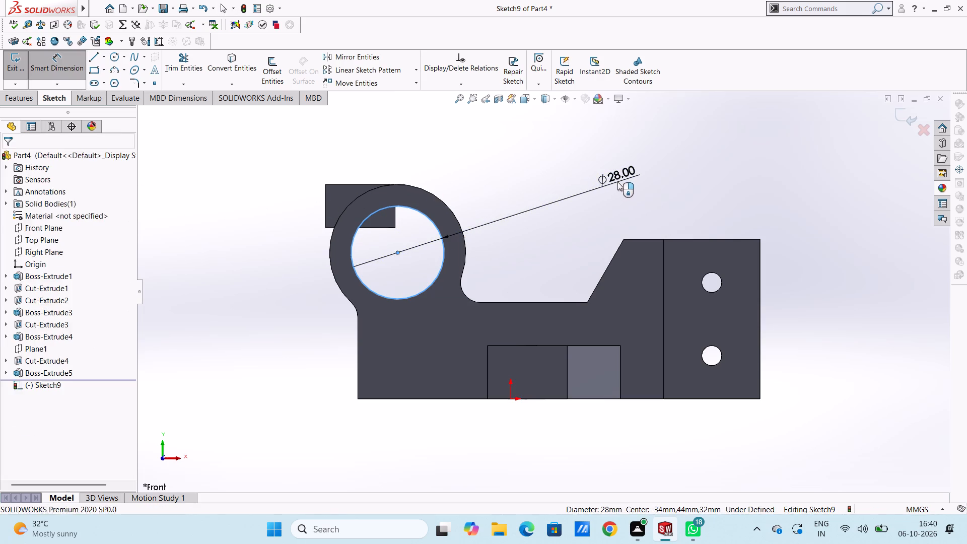
pyautogui.click(573, 168)
pyautogui.click(568, 170)
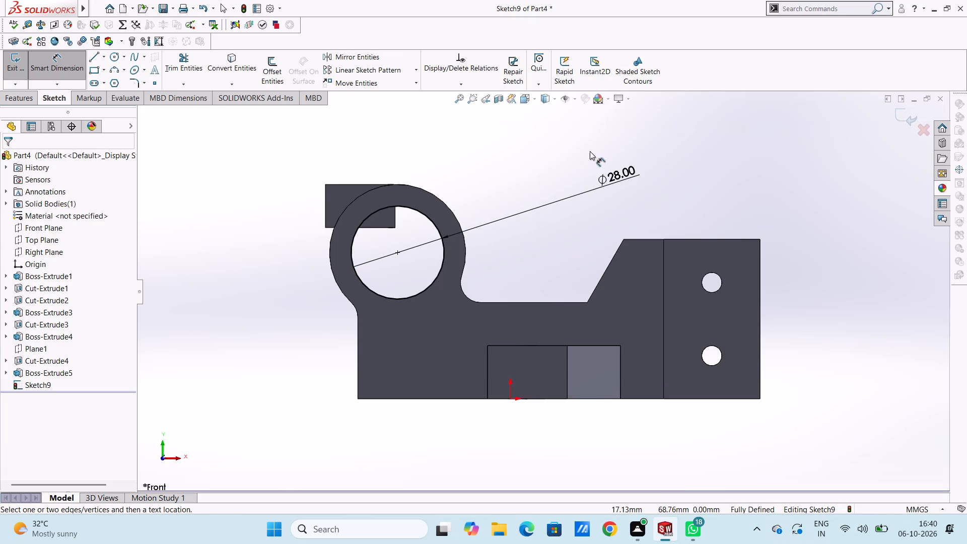
# Cut the bore circle 60 mm deep through the ring to remove the block material protruding into the bore.
pyautogui.moveTo(590, 158); pyautogui.dragTo(571, 202, button='middle')
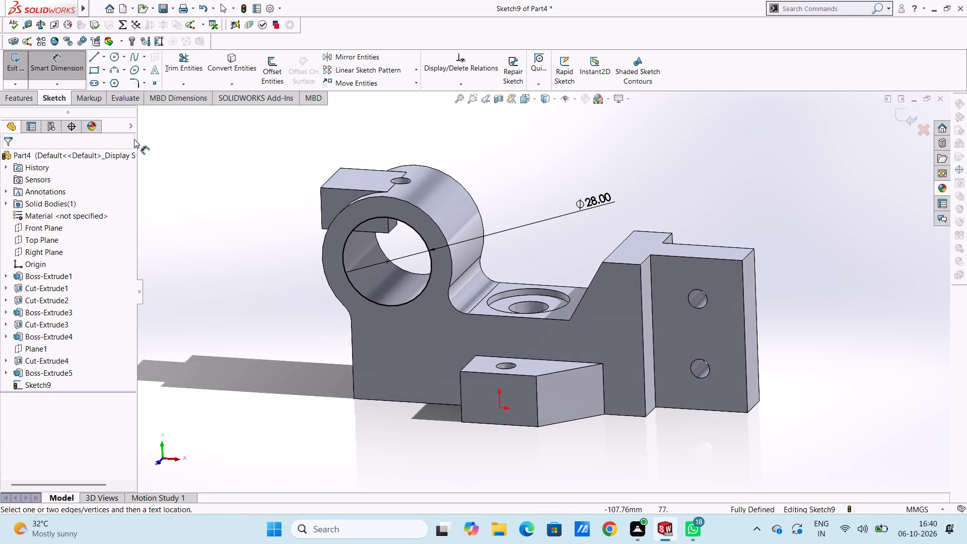
pyautogui.click(79, 71)
pyautogui.click(22, 96)
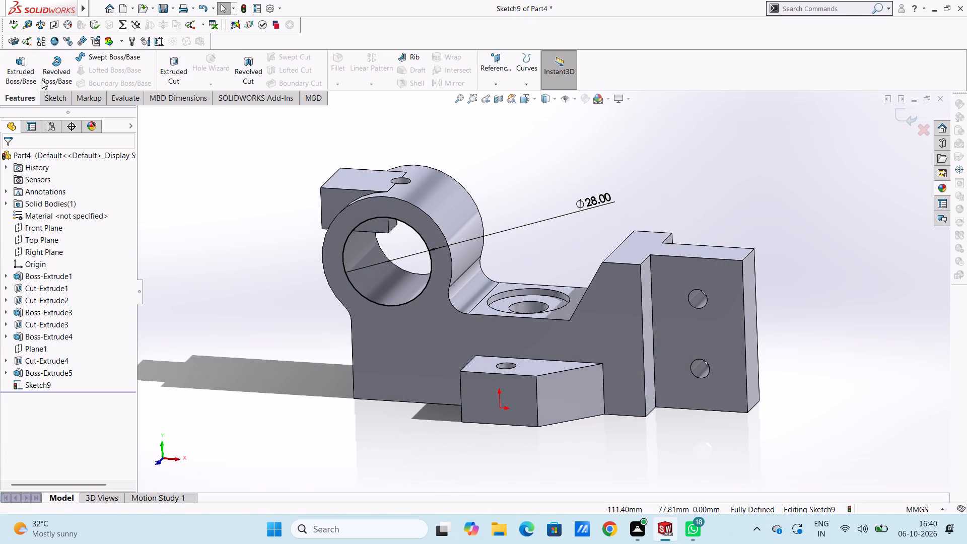
pyautogui.click(180, 65)
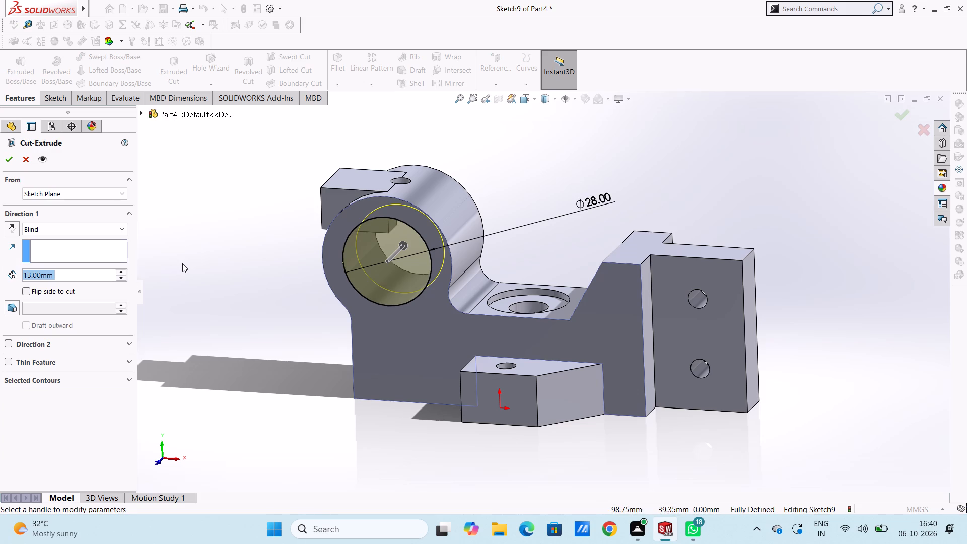
pyautogui.write('60')
pyautogui.press('Return')
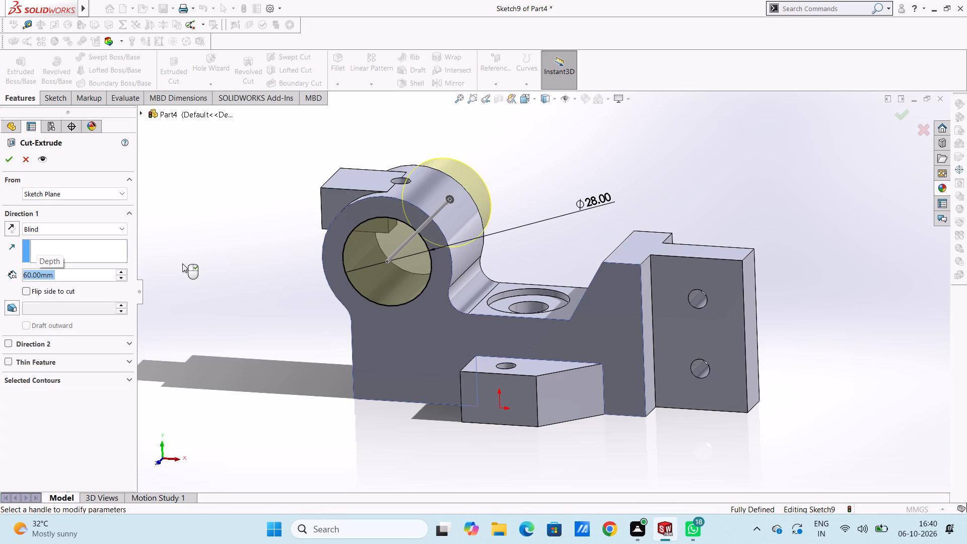
pyautogui.click(12, 160)
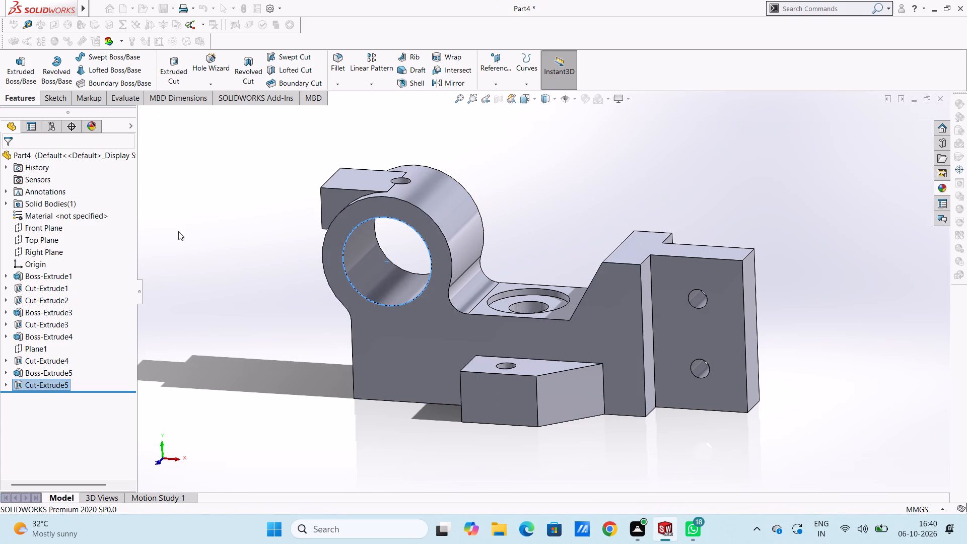
pyautogui.click(178, 231)
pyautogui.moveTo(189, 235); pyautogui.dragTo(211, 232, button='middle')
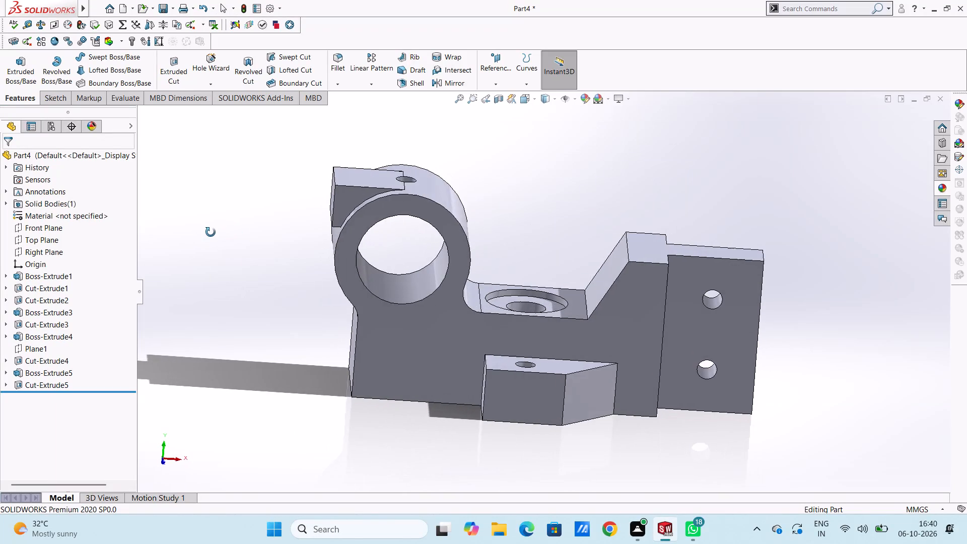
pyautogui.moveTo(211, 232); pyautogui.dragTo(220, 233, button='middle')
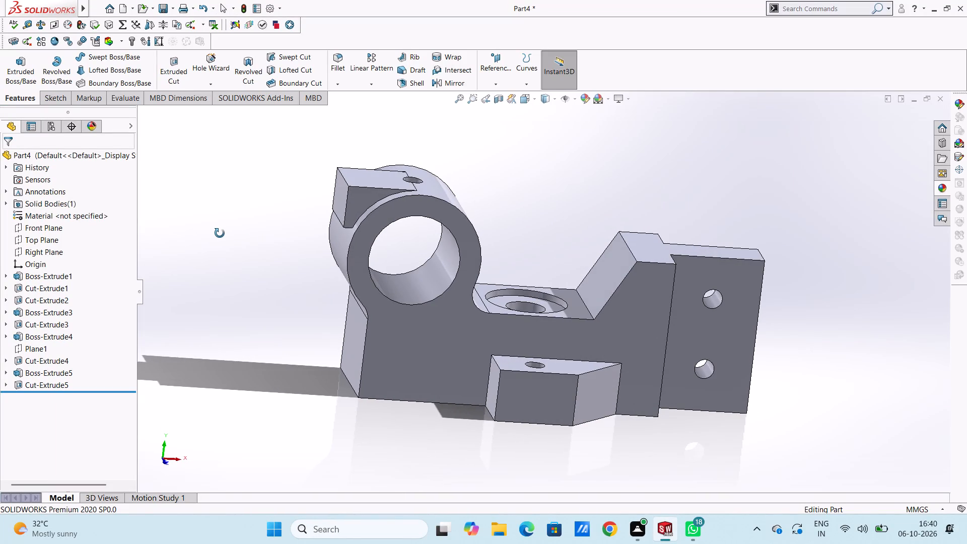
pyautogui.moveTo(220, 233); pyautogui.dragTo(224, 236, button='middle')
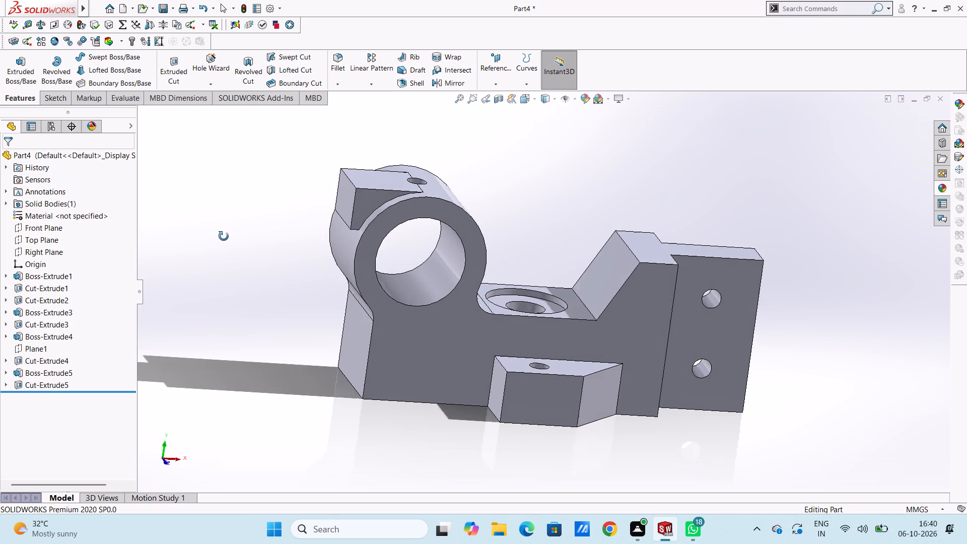
# Examine the bracket from several angles, including the bored ring and the notched block on top.
pyautogui.moveTo(224, 236); pyautogui.dragTo(253, 252, button='middle')
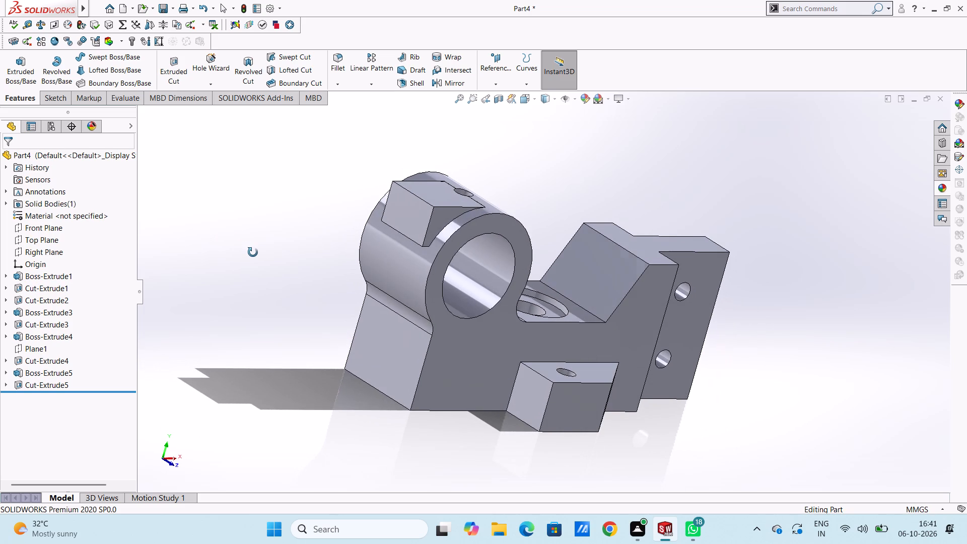
pyautogui.moveTo(253, 252); pyautogui.dragTo(232, 254, button='middle')
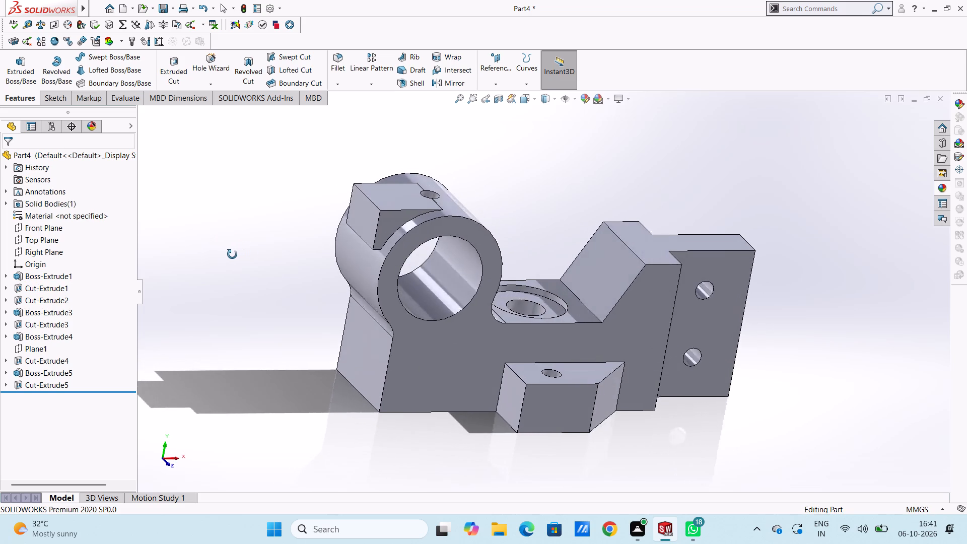
pyautogui.moveTo(232, 254); pyautogui.dragTo(211, 201, button='middle')
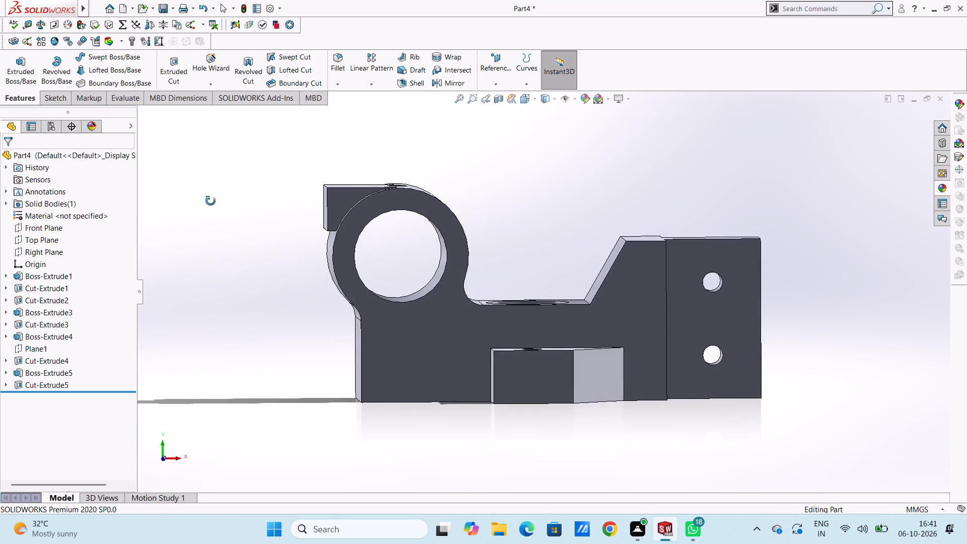
pyautogui.moveTo(211, 201); pyautogui.dragTo(211, 201, button='middle')
pyautogui.moveTo(225, 240); pyautogui.dragTo(217, 286, button='middle')
pyautogui.moveTo(221, 223); pyautogui.dragTo(228, 227, button='middle')
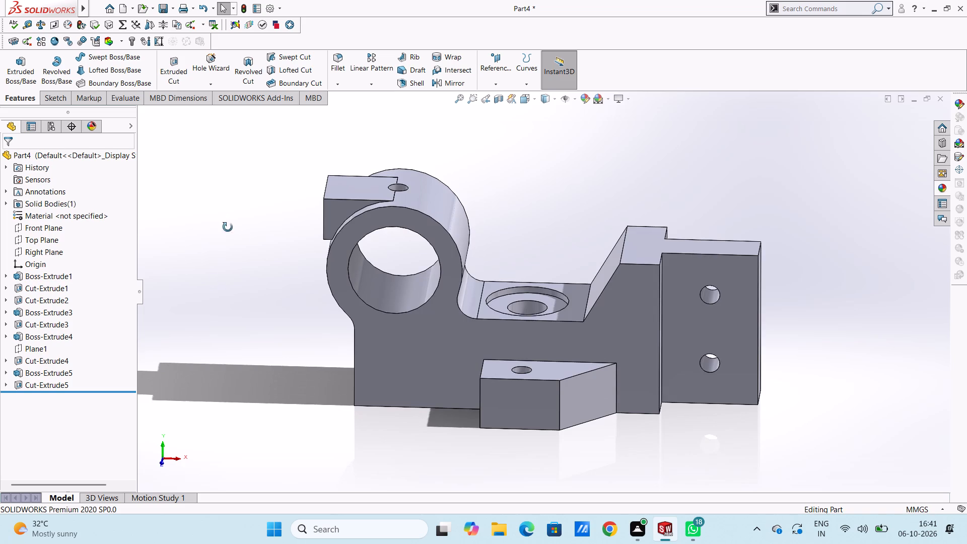
pyautogui.moveTo(228, 227); pyautogui.dragTo(236, 290, button='middle')
pyautogui.moveTo(244, 235); pyautogui.dragTo(243, 291, button='middle')
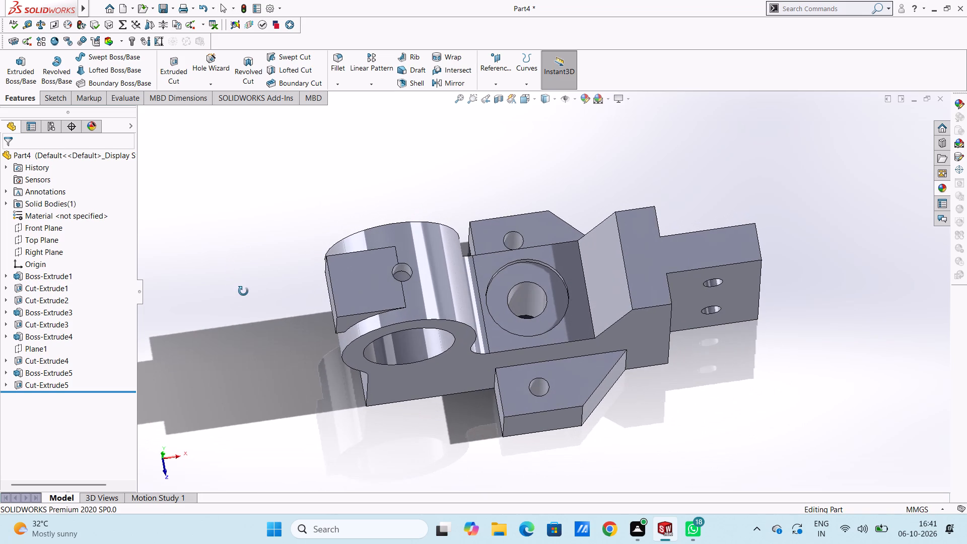
pyautogui.moveTo(243, 291); pyautogui.dragTo(262, 175, button='middle')
pyautogui.moveTo(301, 276); pyautogui.dragTo(269, 189, button='middle')
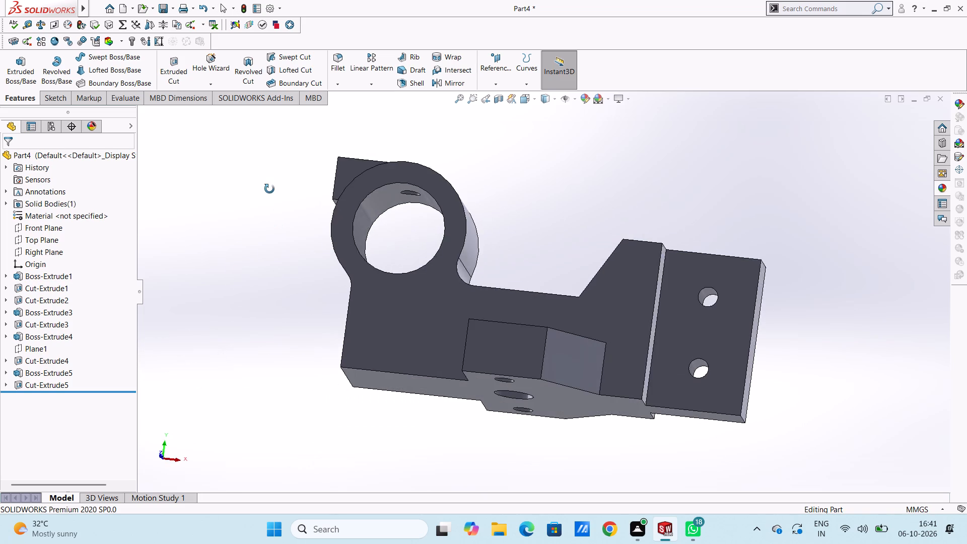
pyautogui.moveTo(269, 189); pyautogui.dragTo(270, 231, button='middle')
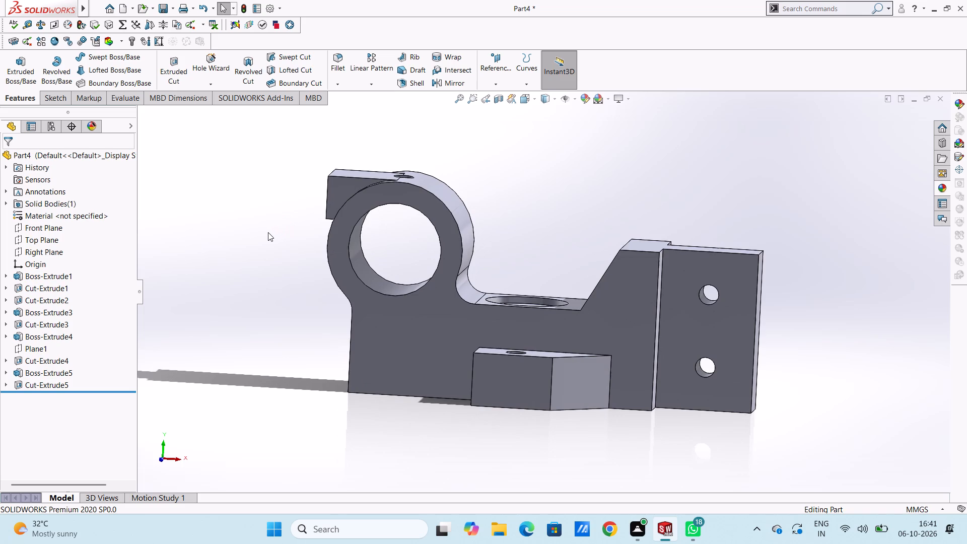
pyautogui.hotkey('ctrl', '1')
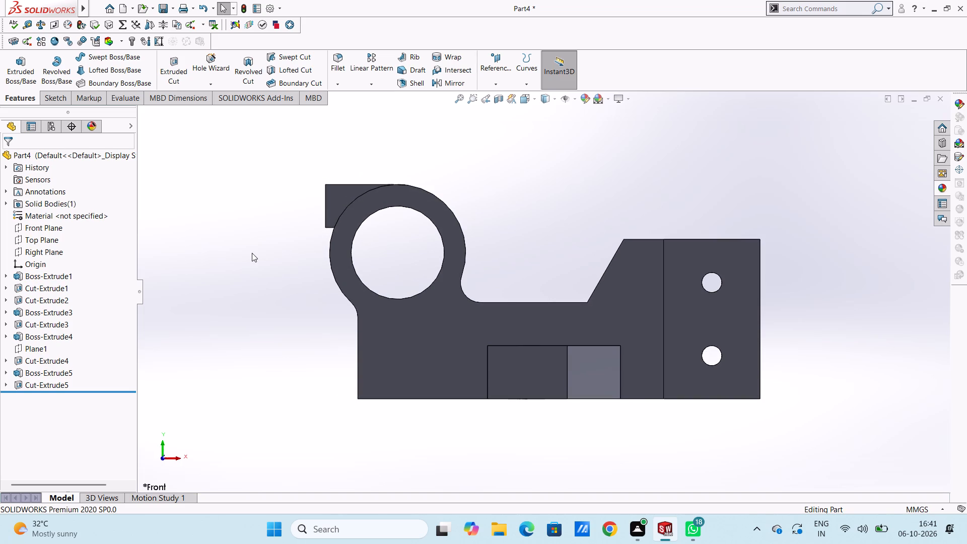
pyautogui.moveTo(252, 253); pyautogui.dragTo(268, 295, button='middle')
pyautogui.moveTo(255, 275); pyautogui.dragTo(307, 349, button='middle')
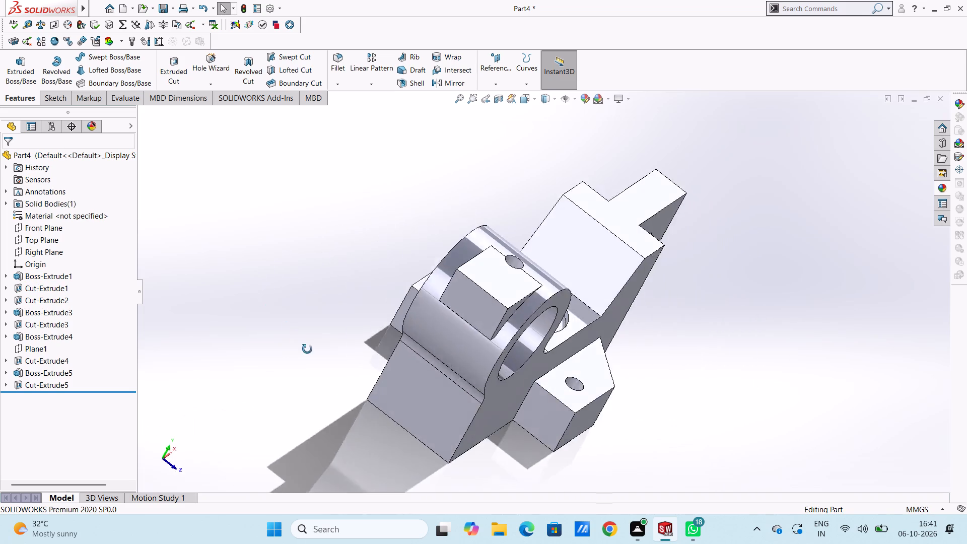
pyautogui.moveTo(307, 349); pyautogui.dragTo(330, 327, button='middle')
pyautogui.middleClick(338, 310)
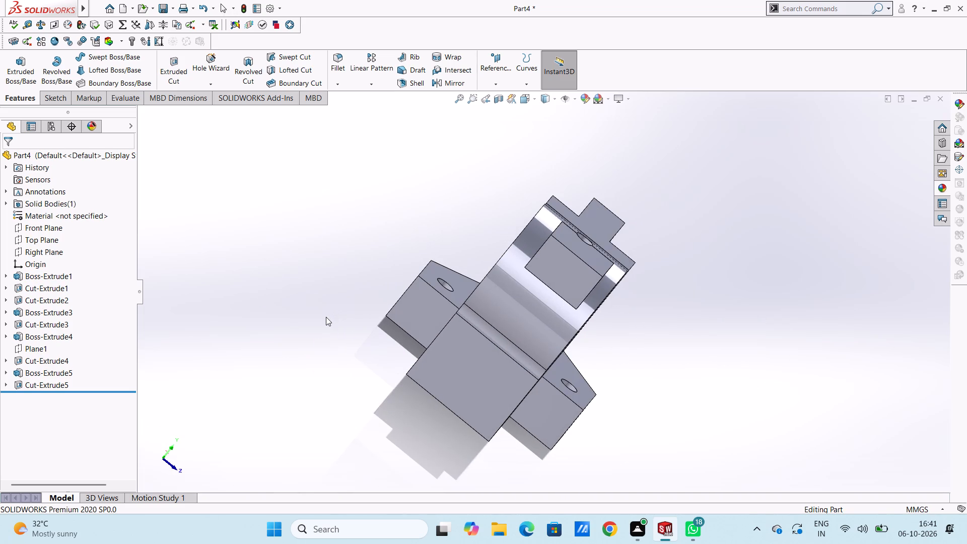
# On the underside of the ring's top block, sketch a 20 mm line across the block's width, about 8 mm from its outer end.
pyautogui.hotkey('ctrl', '6')
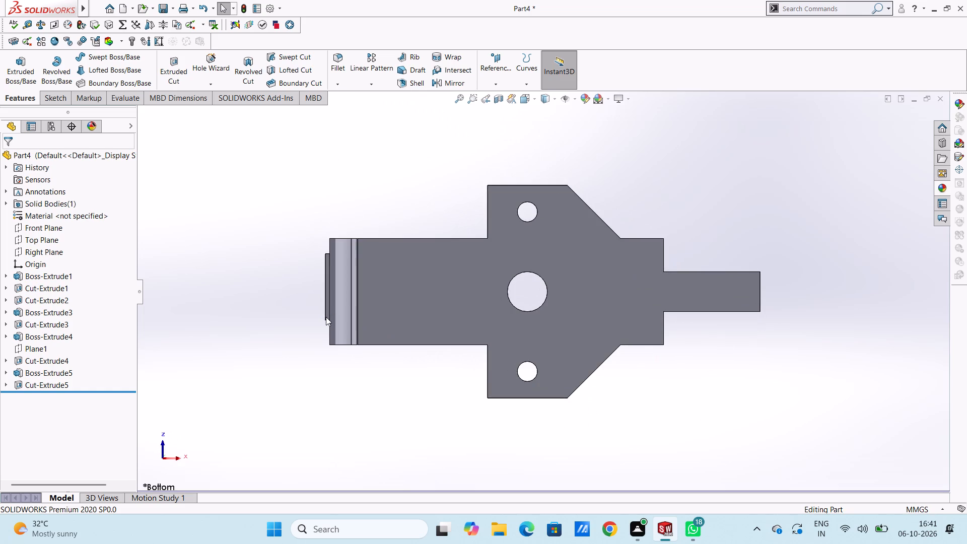
pyautogui.scroll(-5, 360, 255)
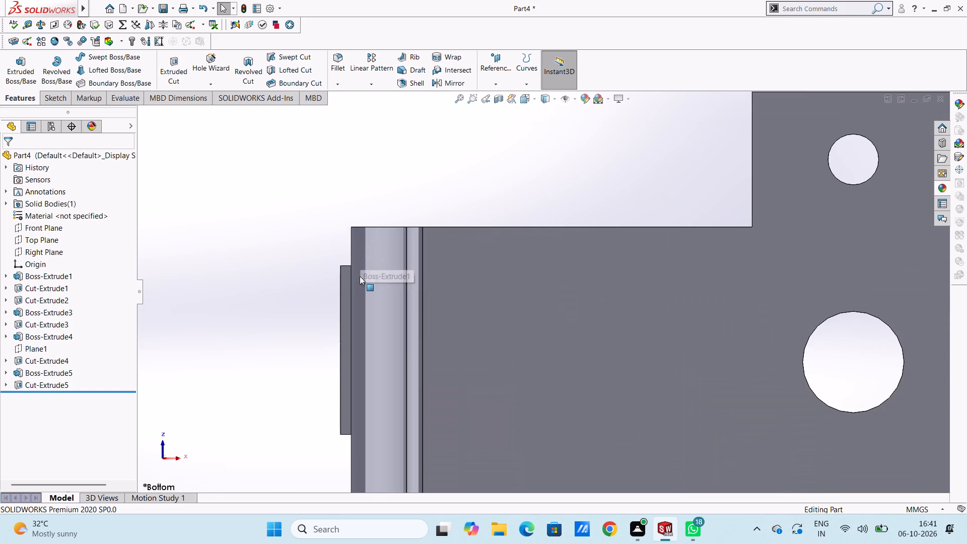
pyautogui.click(345, 292)
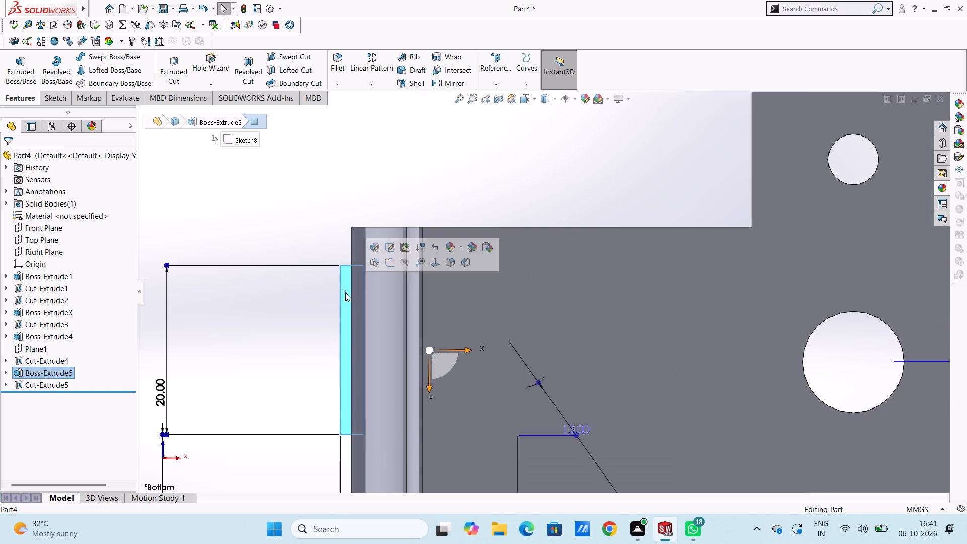
pyautogui.click(389, 263)
pyautogui.click(324, 223)
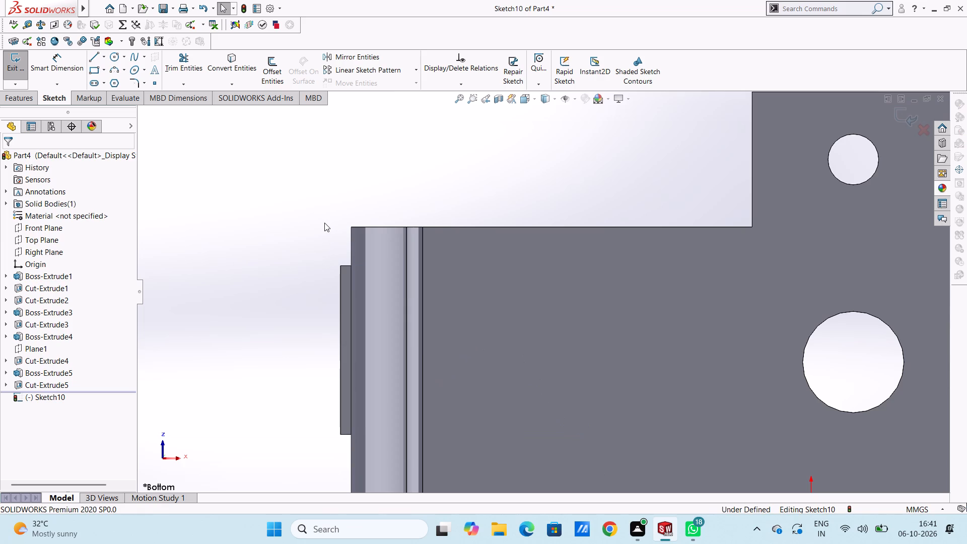
pyautogui.hotkey('ctrl', '1')
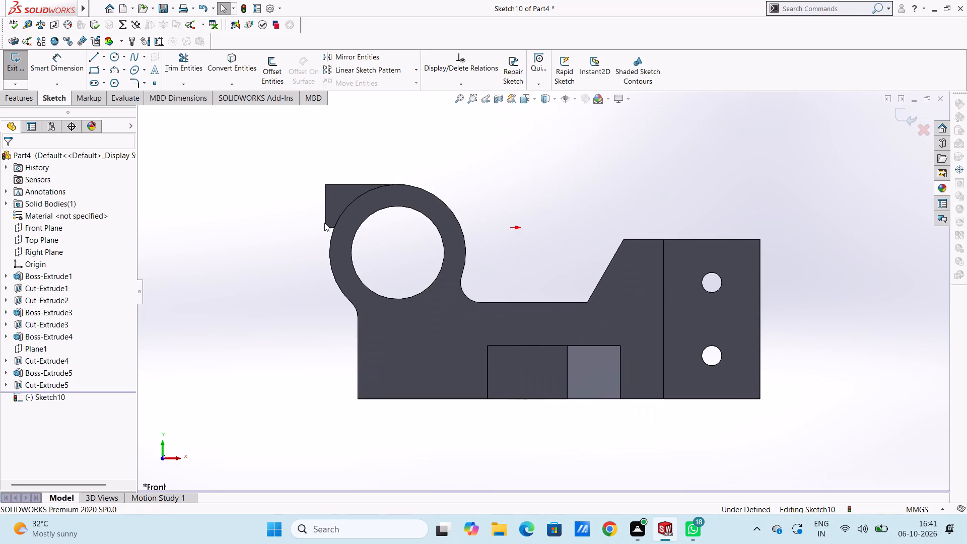
pyautogui.hotkey('ctrl', '5')
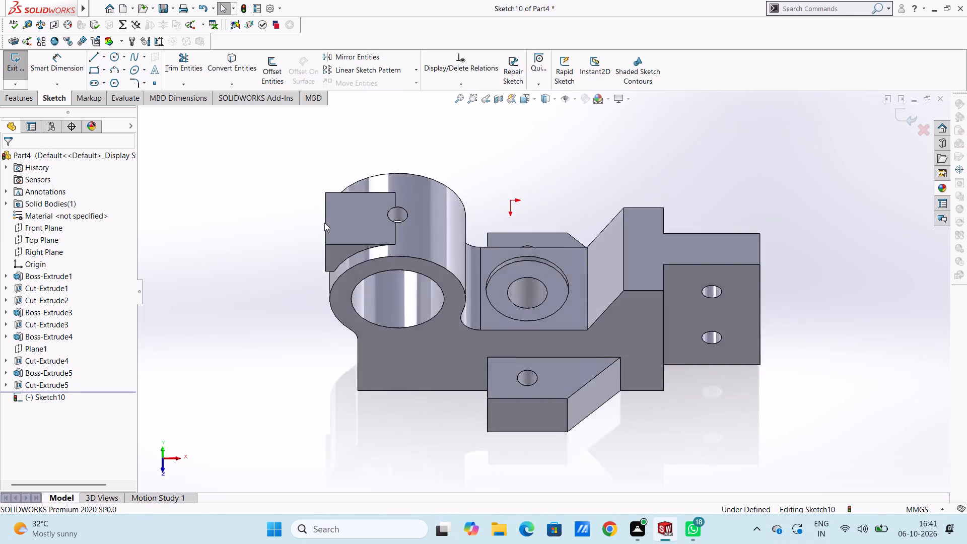
pyautogui.scroll(2, 324, 223)
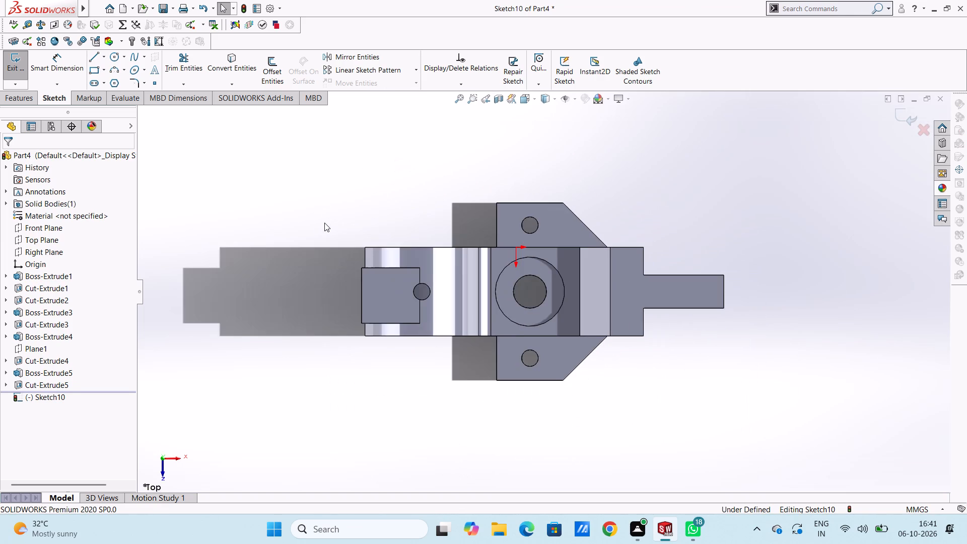
pyautogui.click(97, 55)
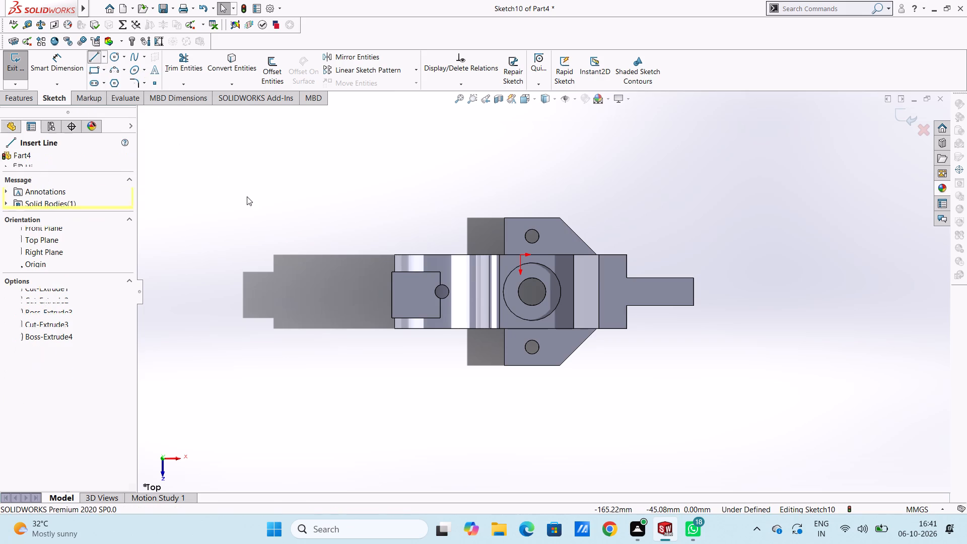
pyautogui.click(411, 271)
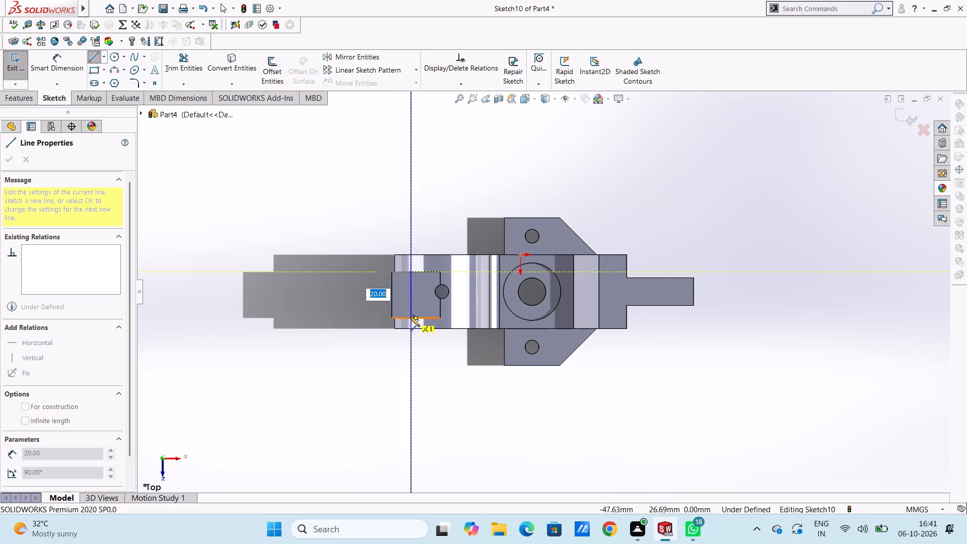
pyautogui.click(410, 317)
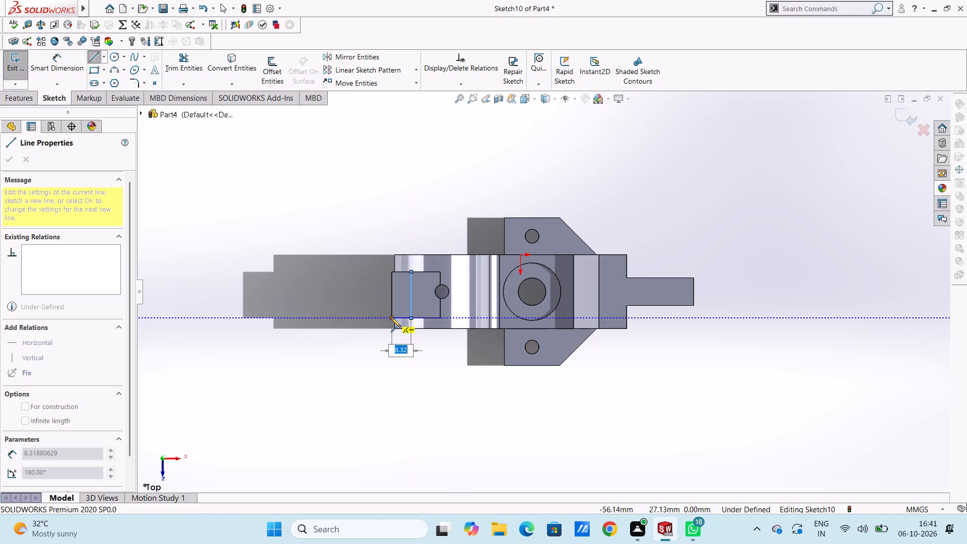
pyautogui.press('Escape')
pyautogui.press('Escape')
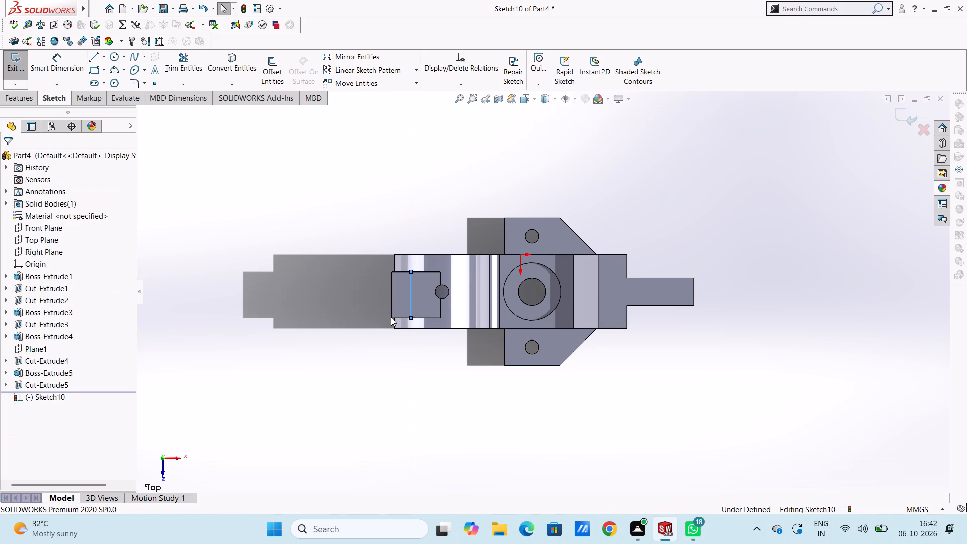
# Dimension the sketched line 9 mm from the block's outer end edge.
pyautogui.click(79, 62)
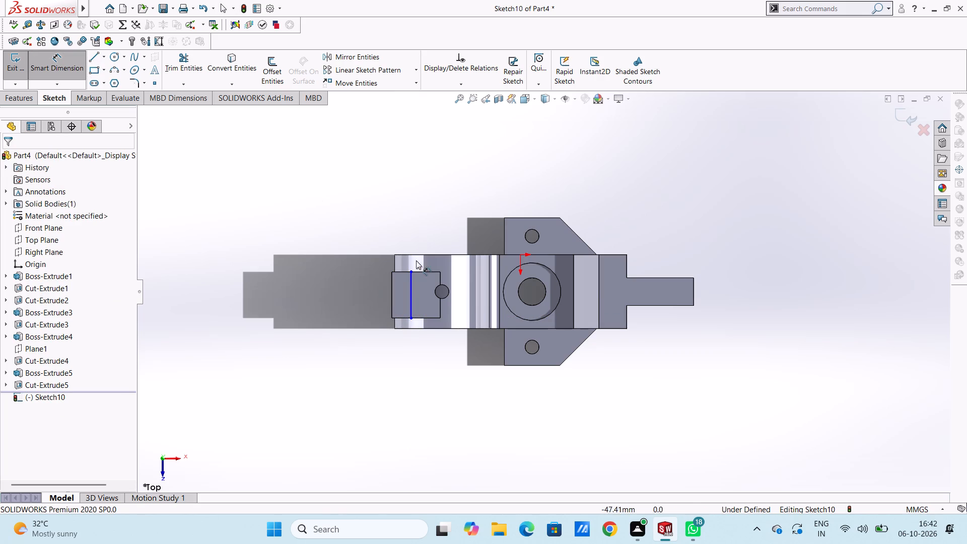
pyautogui.click(410, 287)
pyautogui.click(391, 289)
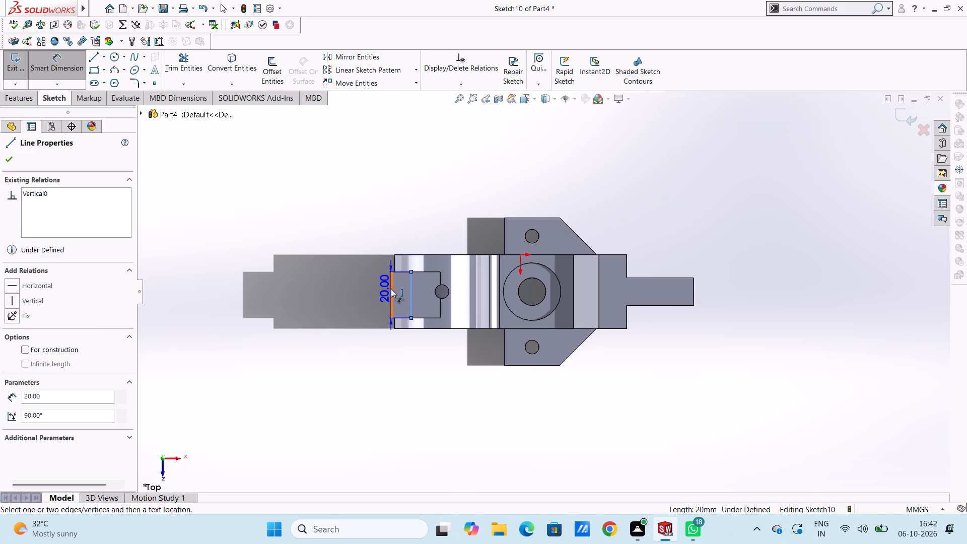
pyautogui.click(395, 152)
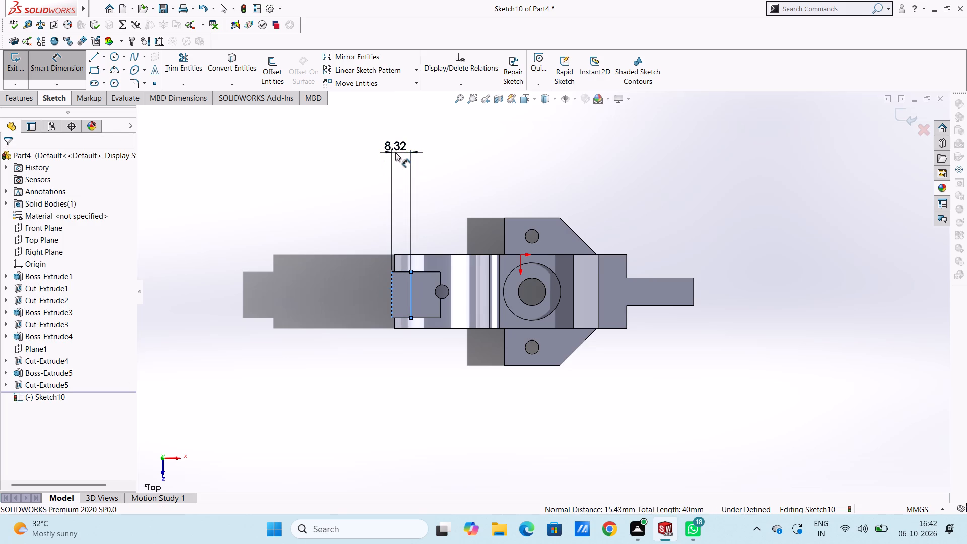
pyautogui.press('9')
pyautogui.press('Return')
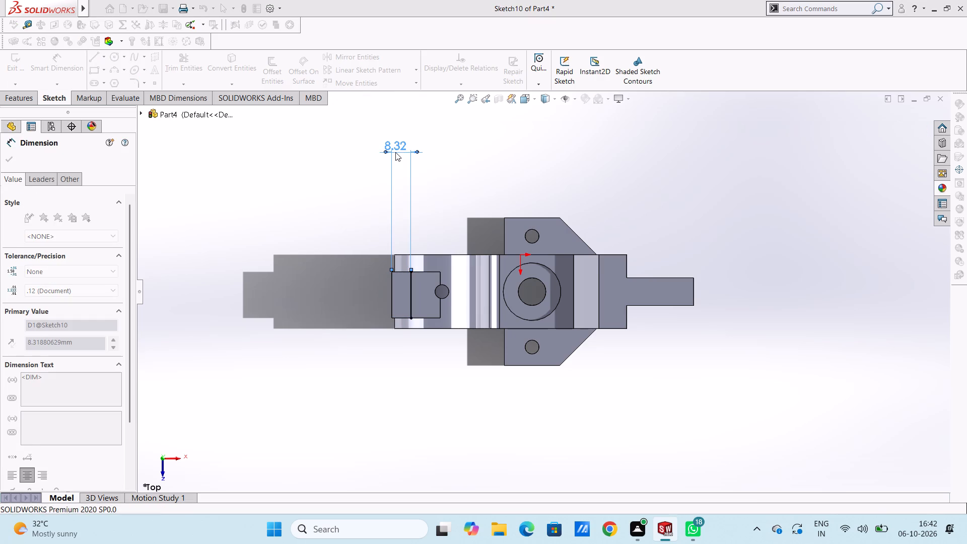
pyautogui.click(326, 232)
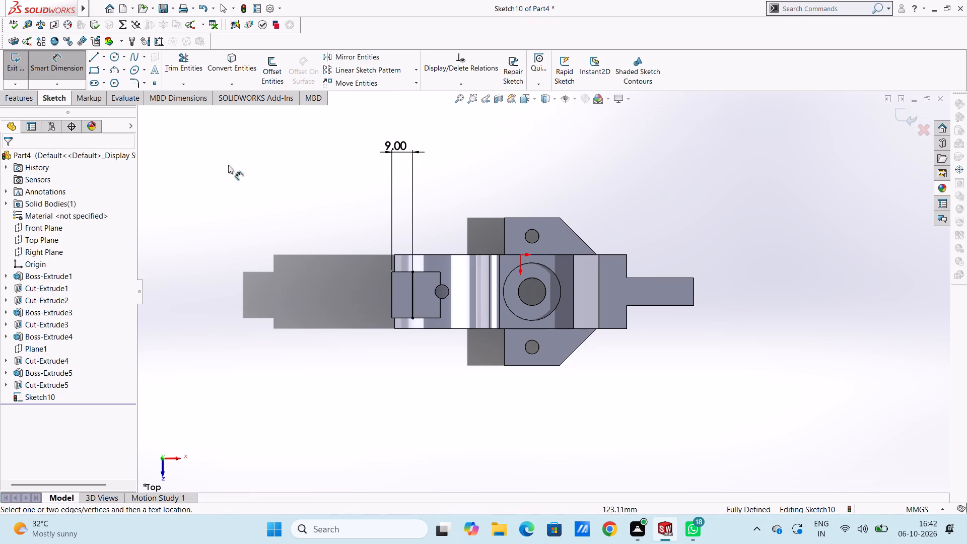
# Sketch a 30 by 20 mm corner rectangle starting at the line's end and extending outward past the block's outer end.
pyautogui.click(92, 68)
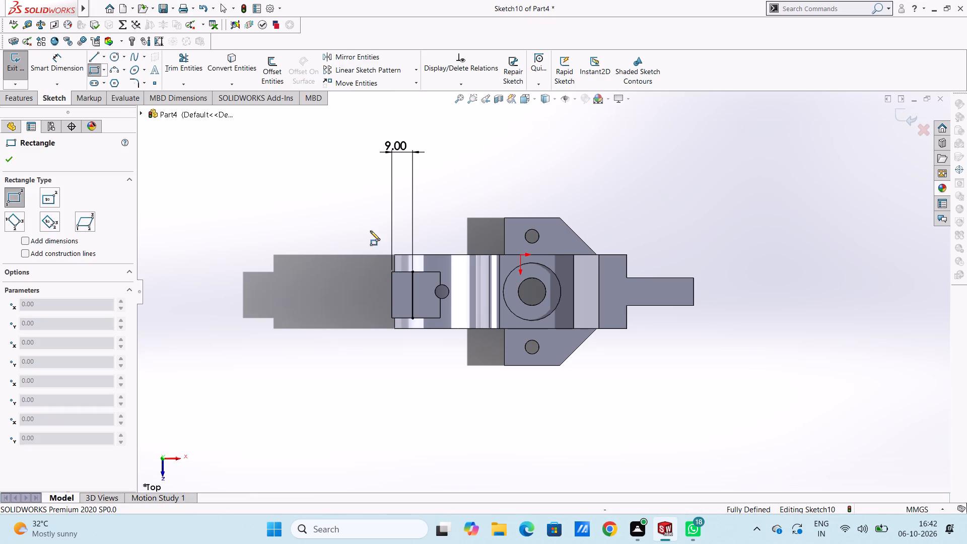
pyautogui.click(410, 271)
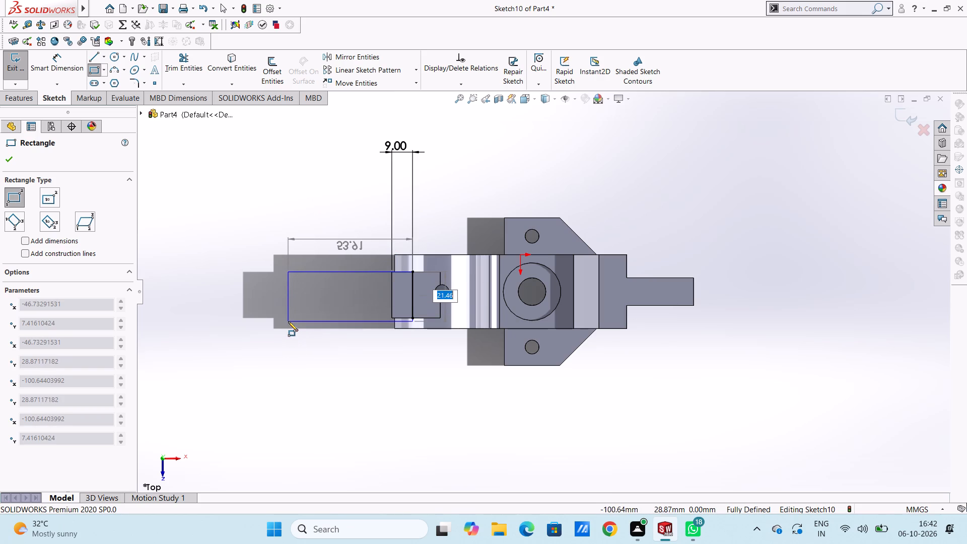
pyautogui.press('Return')
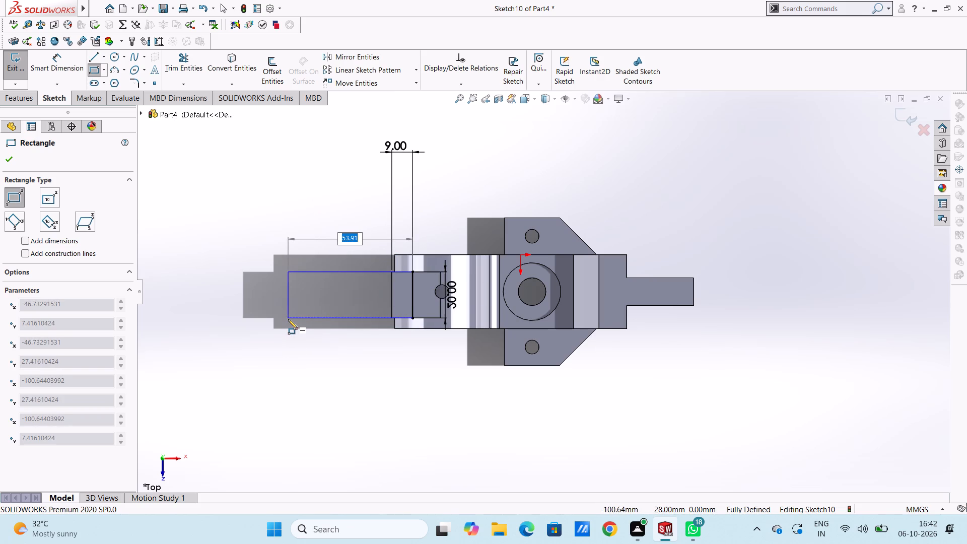
pyautogui.write('30')
pyautogui.press('Return')
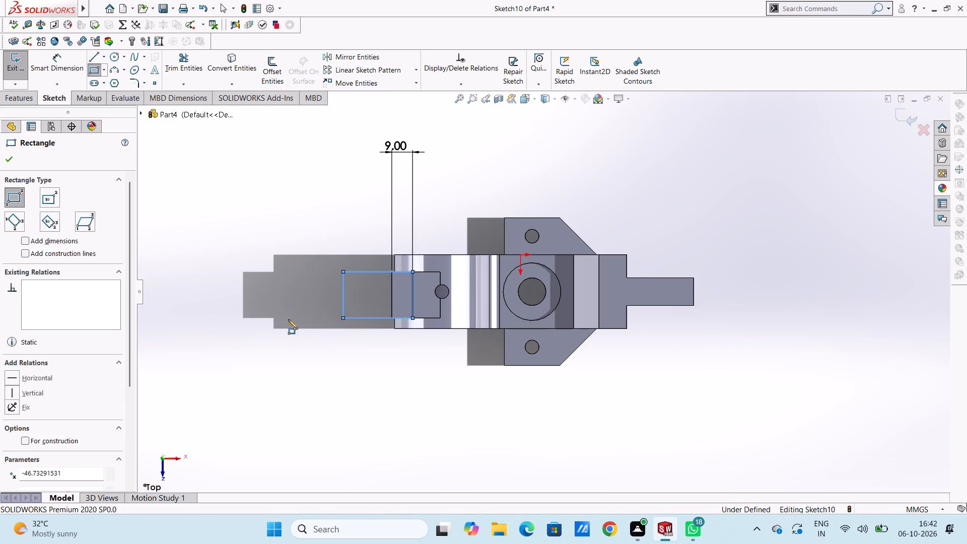
pyautogui.click(9, 160)
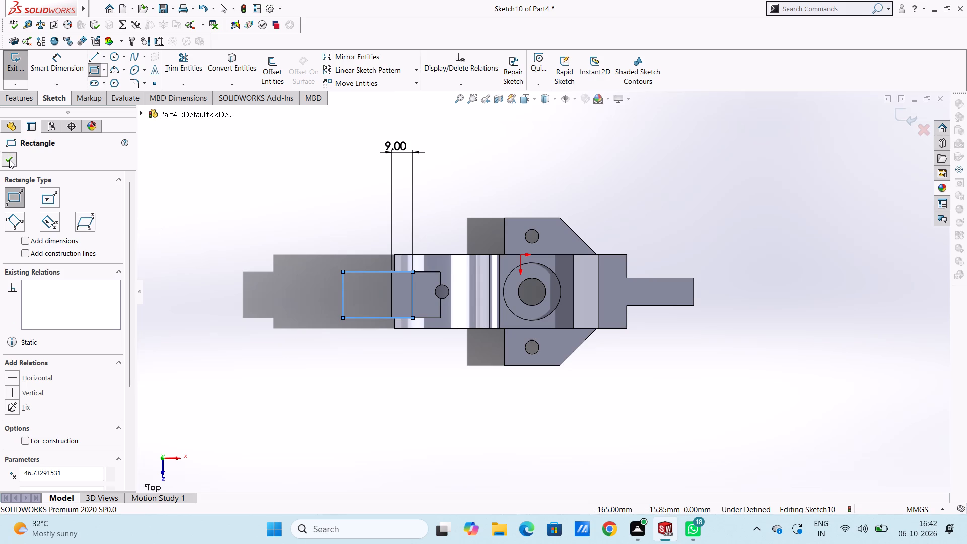
pyautogui.click(199, 211)
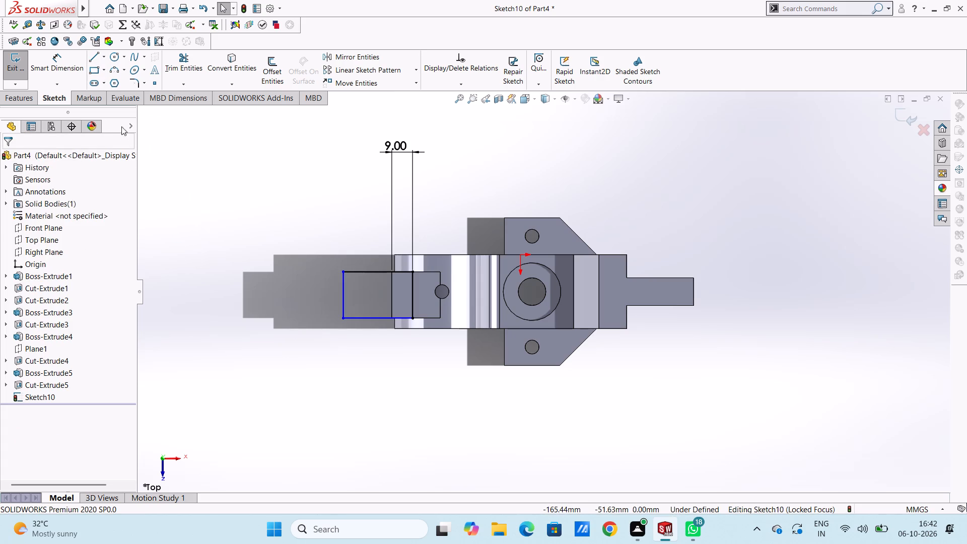
# Dimension the rectangle's long side to 39 mm.
pyautogui.click(72, 68)
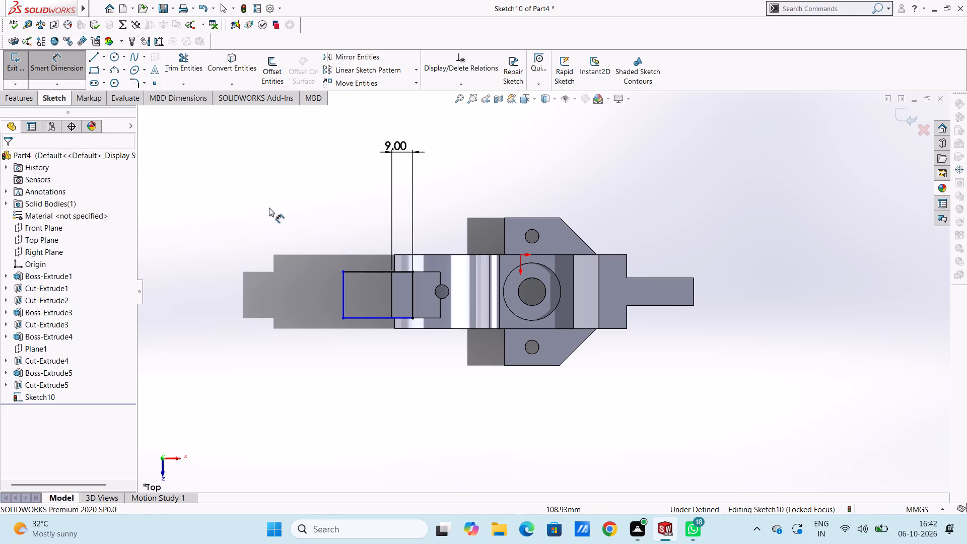
pyautogui.click(378, 270)
pyautogui.click(376, 197)
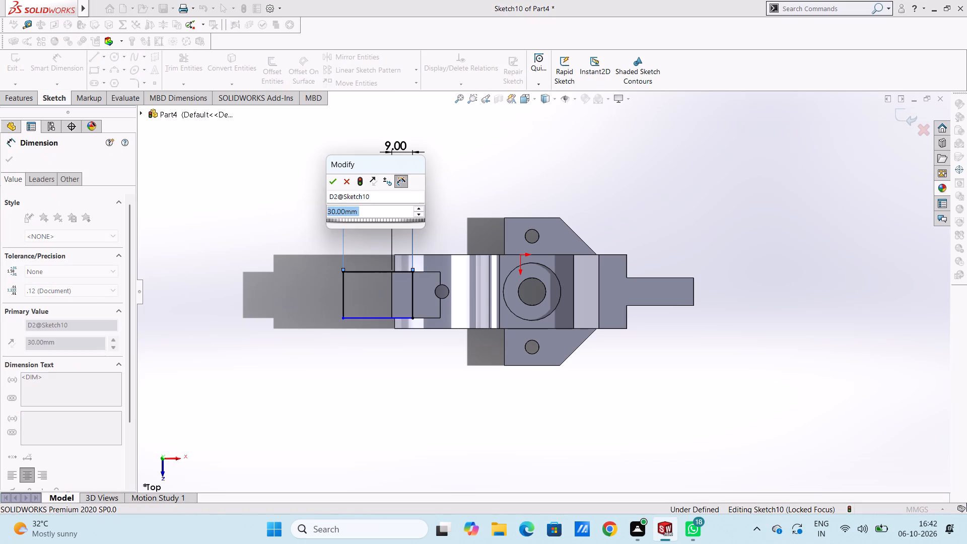
pyautogui.write('39')
pyautogui.press('Return')
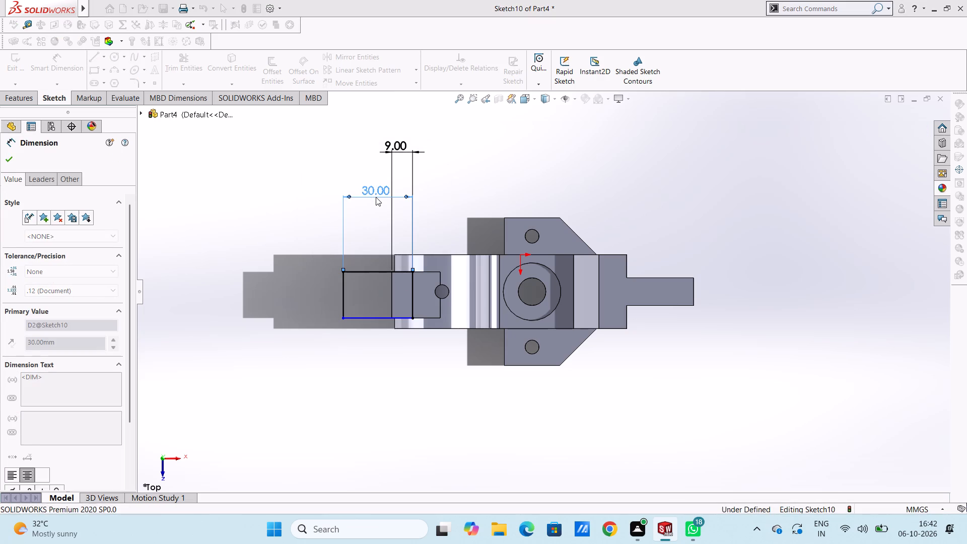
# Dimension the rectangle's short outer side to 20 mm.
pyautogui.click(258, 253)
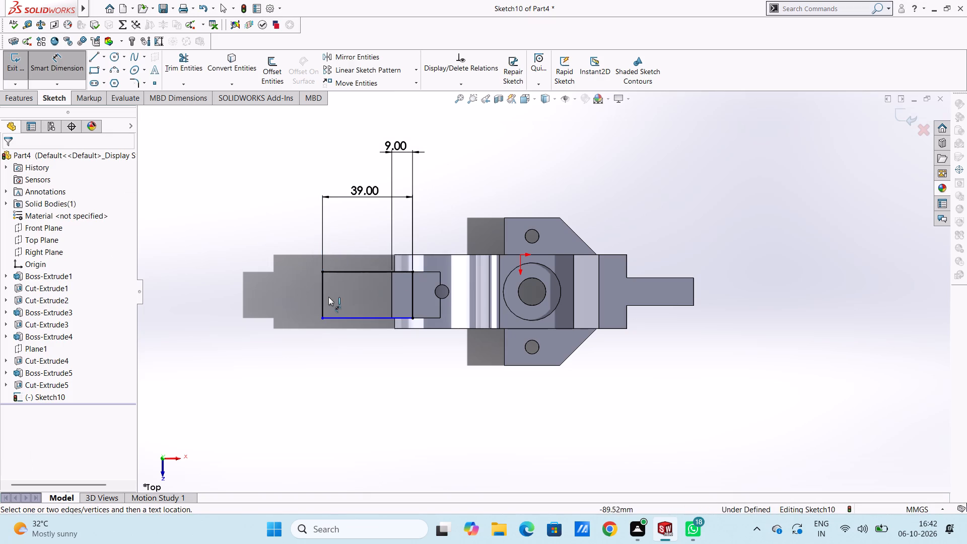
pyautogui.click(321, 293)
pyautogui.click(267, 281)
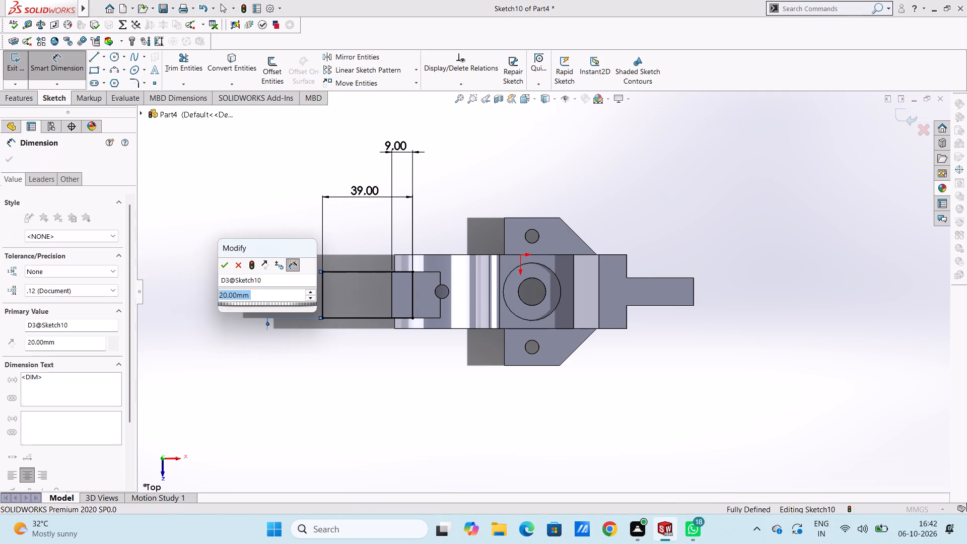
pyautogui.click(227, 267)
pyautogui.click(222, 242)
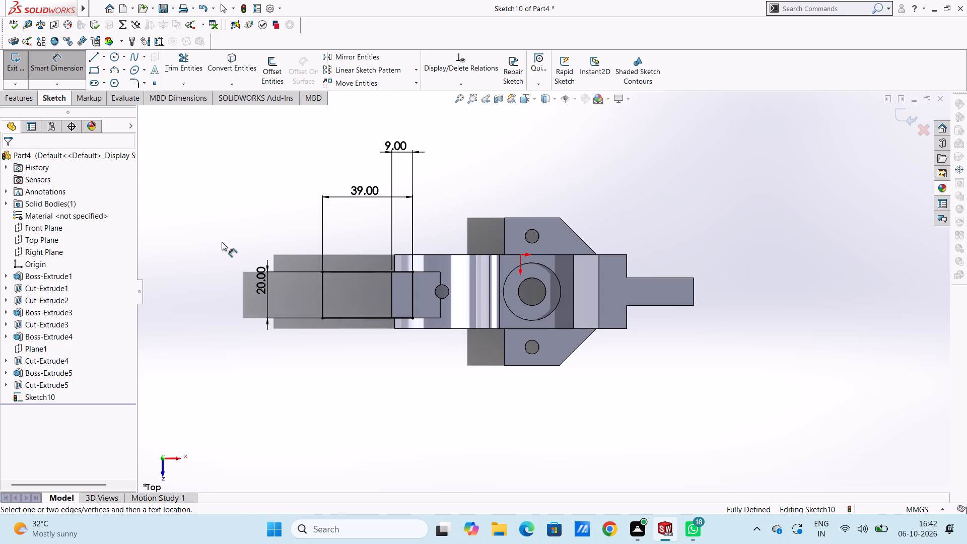
pyautogui.scroll(-1, 322, 342)
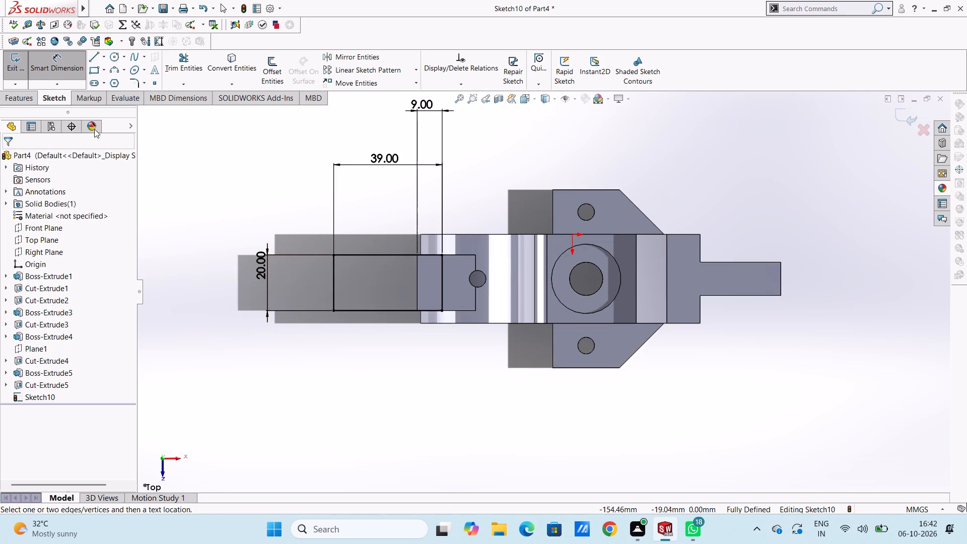
pyautogui.click(70, 62)
# Extrude all three regions of the rectangle sketch as a blind boss 13 mm downward, merged with the body.
pyautogui.moveTo(341, 379); pyautogui.dragTo(329, 266, button='middle')
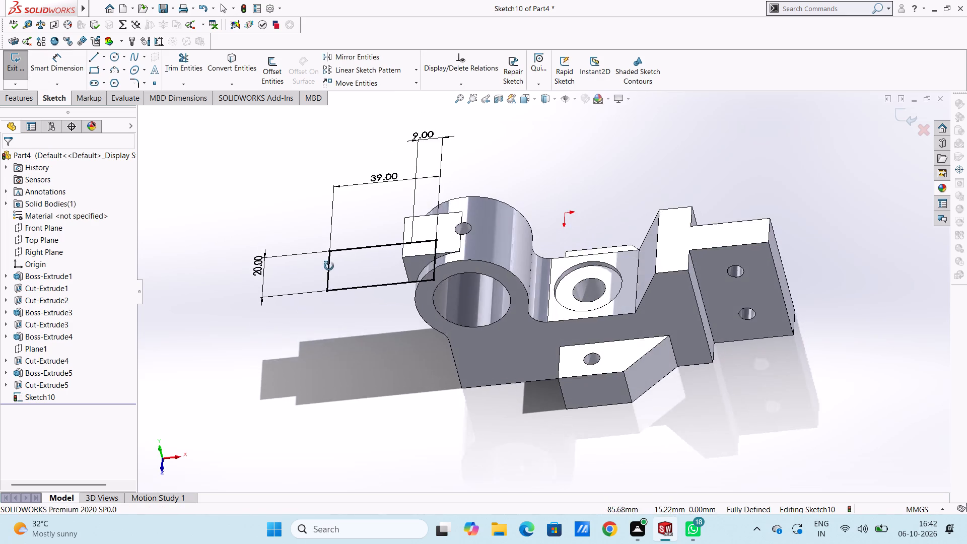
pyautogui.moveTo(329, 266); pyautogui.dragTo(338, 226, button='middle')
pyautogui.moveTo(355, 367); pyautogui.dragTo(350, 271, button='middle')
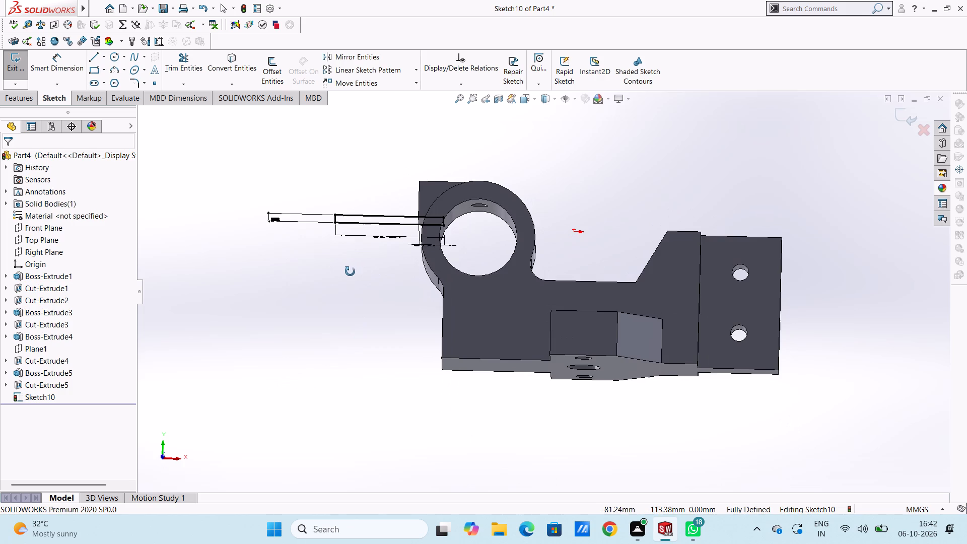
pyautogui.moveTo(350, 271); pyautogui.dragTo(361, 279, button='middle')
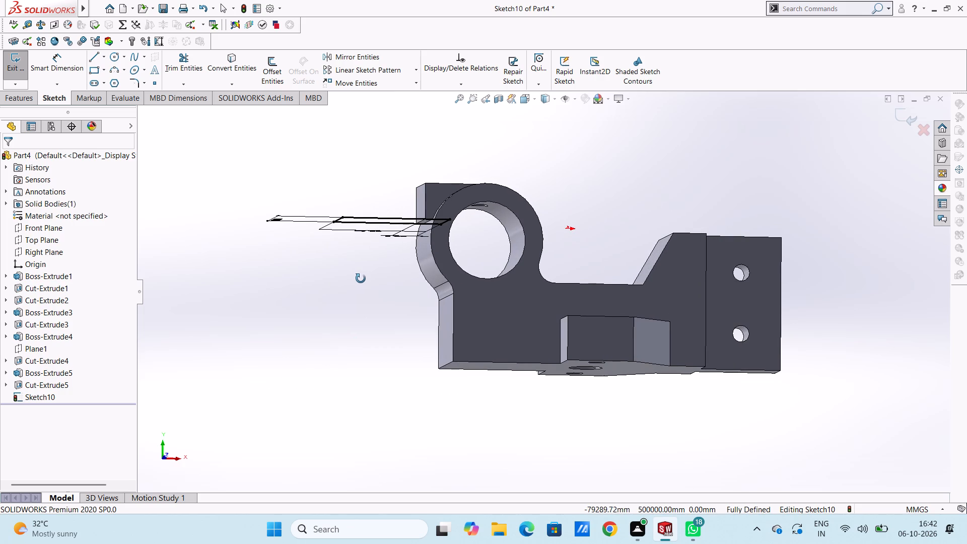
pyautogui.moveTo(361, 279); pyautogui.dragTo(361, 279, button='middle')
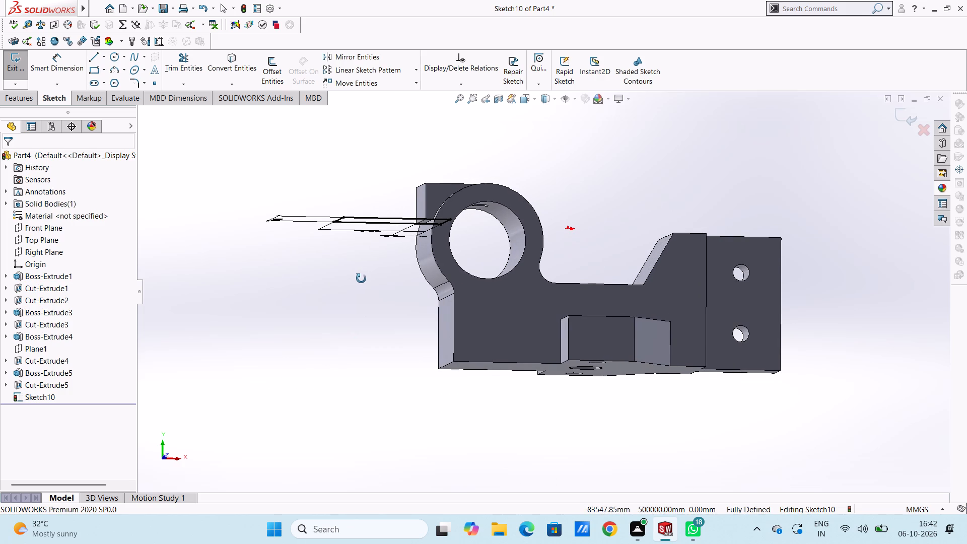
pyautogui.moveTo(361, 279); pyautogui.dragTo(364, 281, button='middle')
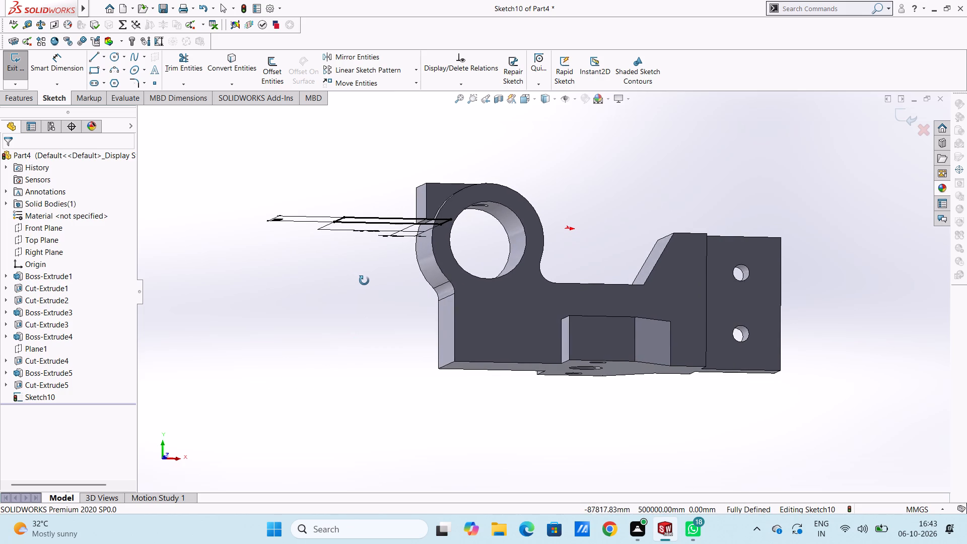
pyautogui.moveTo(364, 281); pyautogui.dragTo(341, 332, button='middle')
pyautogui.scroll(1, 336, 317)
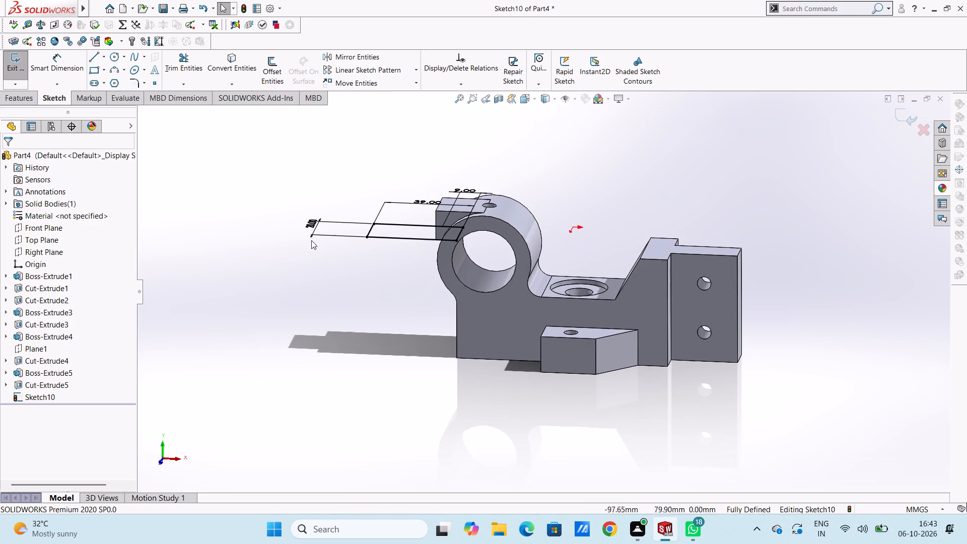
pyautogui.click(15, 102)
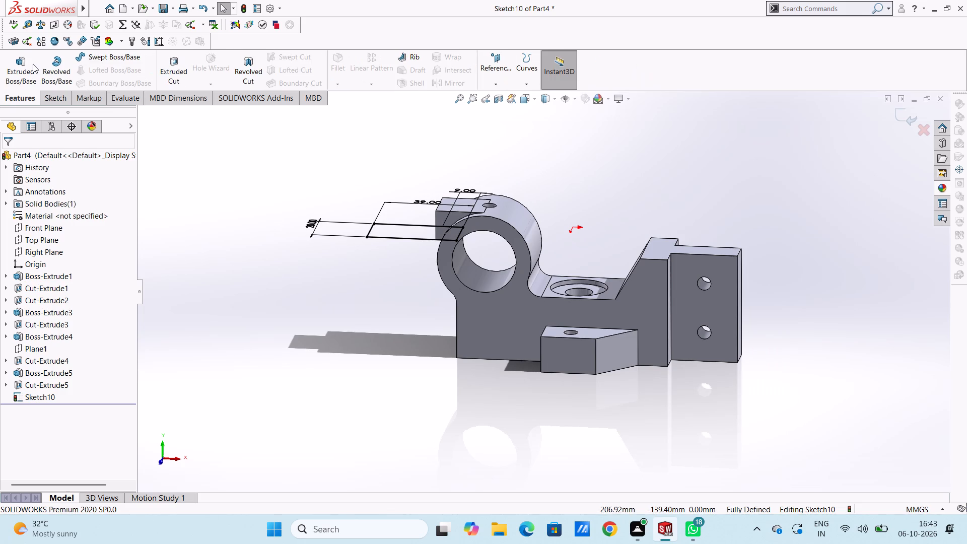
pyautogui.click(33, 63)
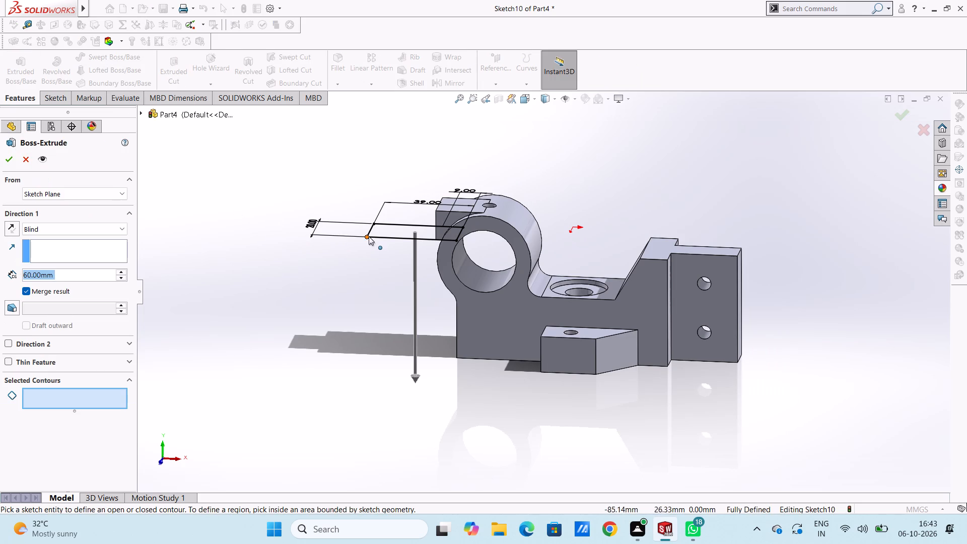
pyautogui.click(388, 236)
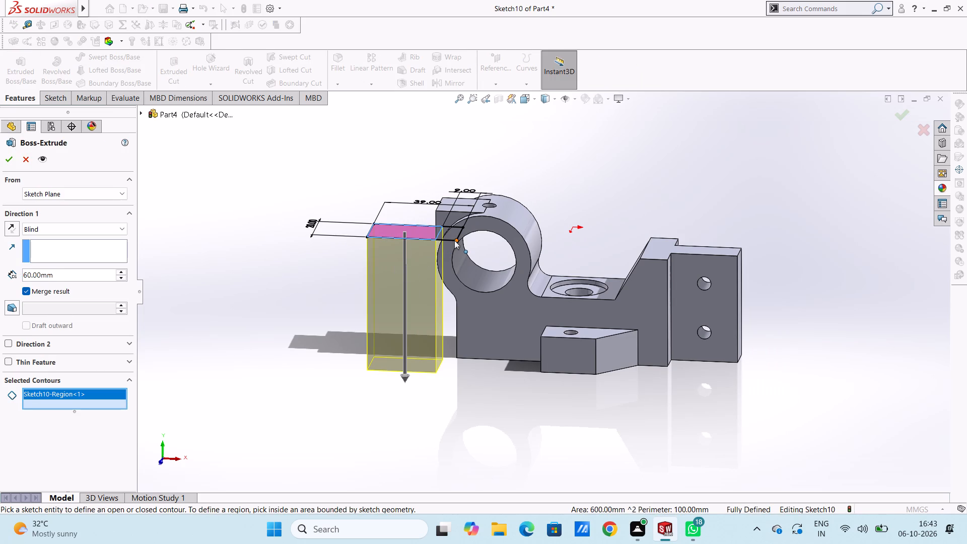
pyautogui.click(451, 234)
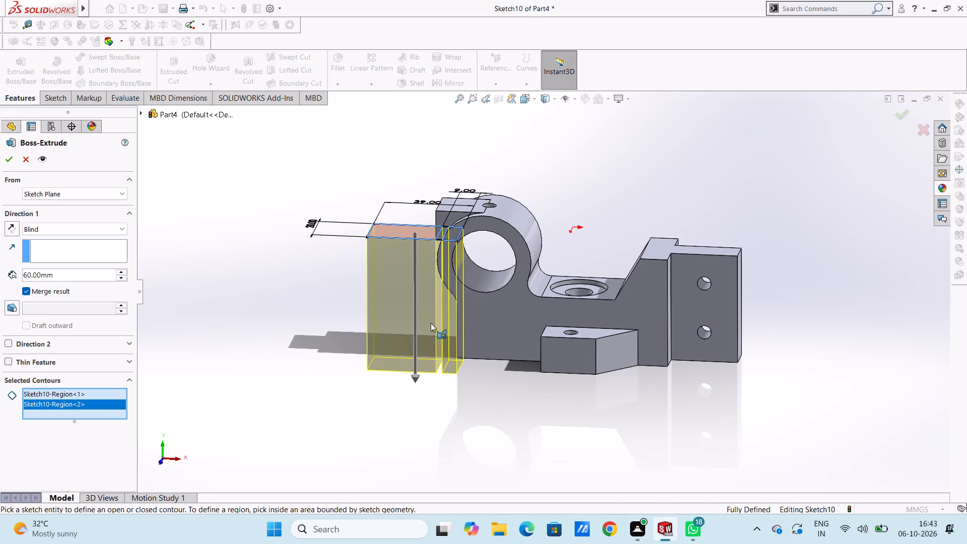
pyautogui.moveTo(477, 298); pyautogui.dragTo(510, 336, button='middle')
pyautogui.scroll(-3, 481, 242)
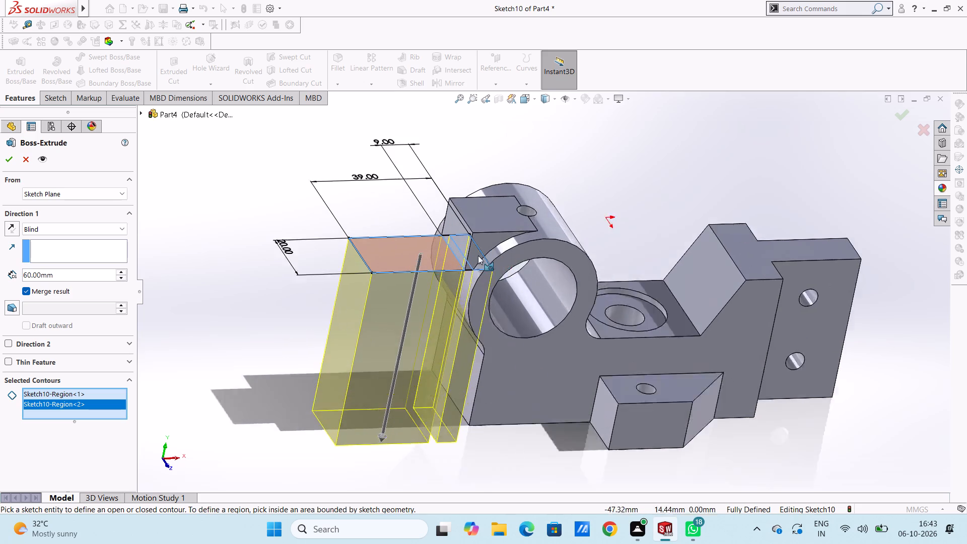
pyautogui.scroll(-5, 478, 255)
pyautogui.click(483, 298)
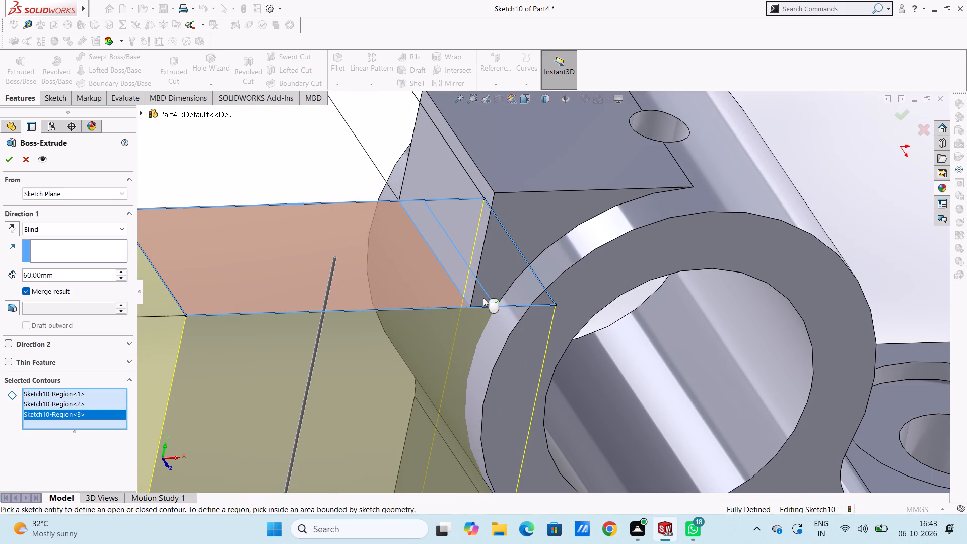
pyautogui.middleClick(480, 313)
pyautogui.scroll(8, 480, 313)
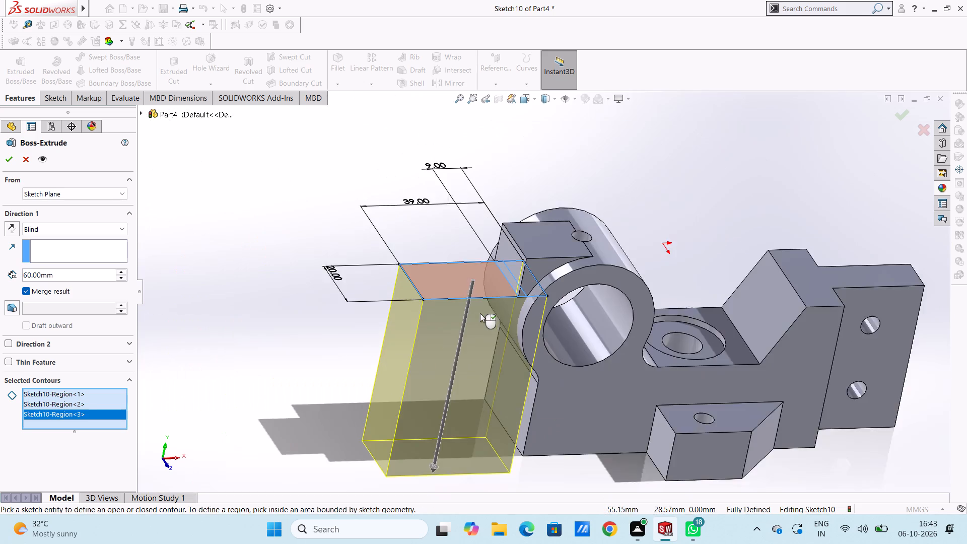
pyautogui.scroll(1, 385, 381)
pyautogui.moveTo(385, 381); pyautogui.dragTo(384, 199, button='middle')
pyautogui.moveTo(363, 304); pyautogui.dragTo(320, 231, button='middle')
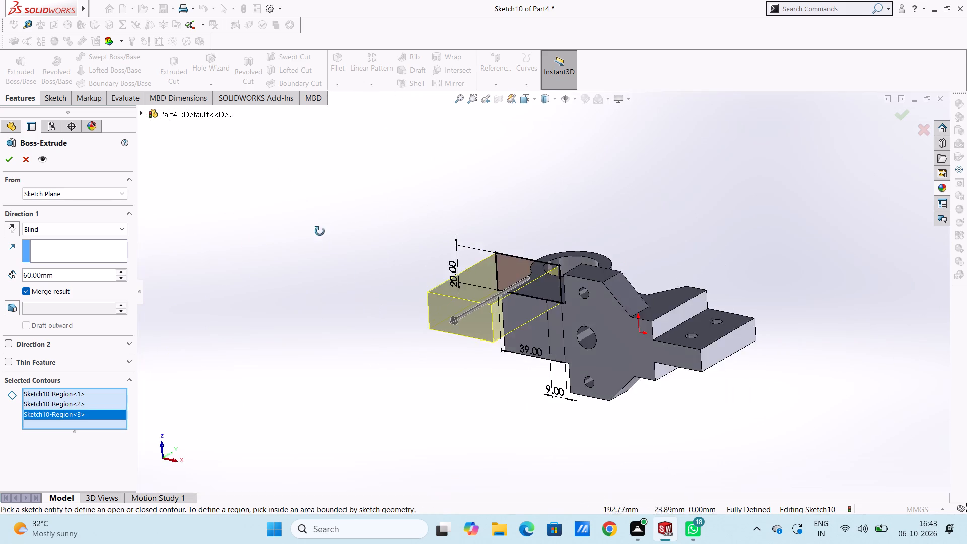
pyautogui.moveTo(320, 231); pyautogui.dragTo(387, 348, button='middle')
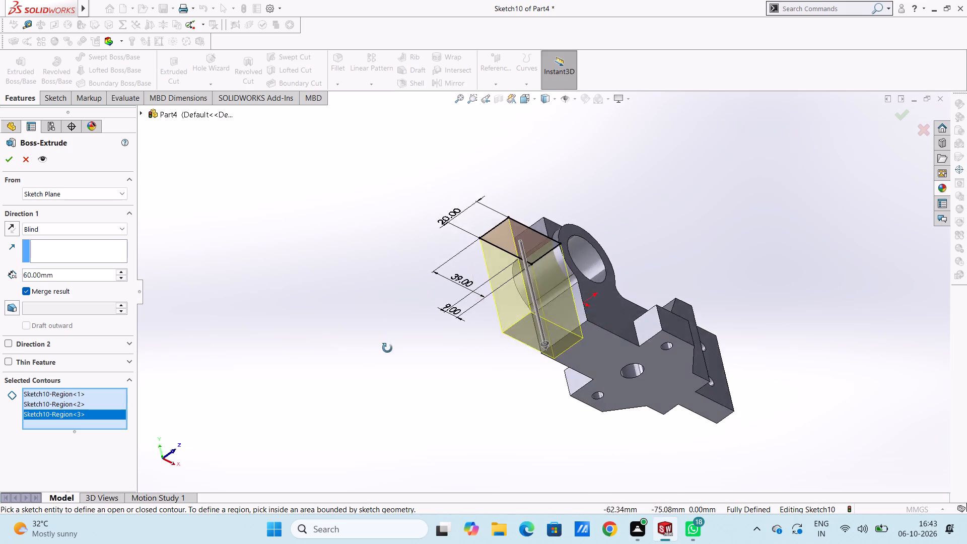
pyautogui.moveTo(387, 348); pyautogui.dragTo(327, 395, button='middle')
pyautogui.moveTo(344, 290); pyautogui.dragTo(390, 351, button='middle')
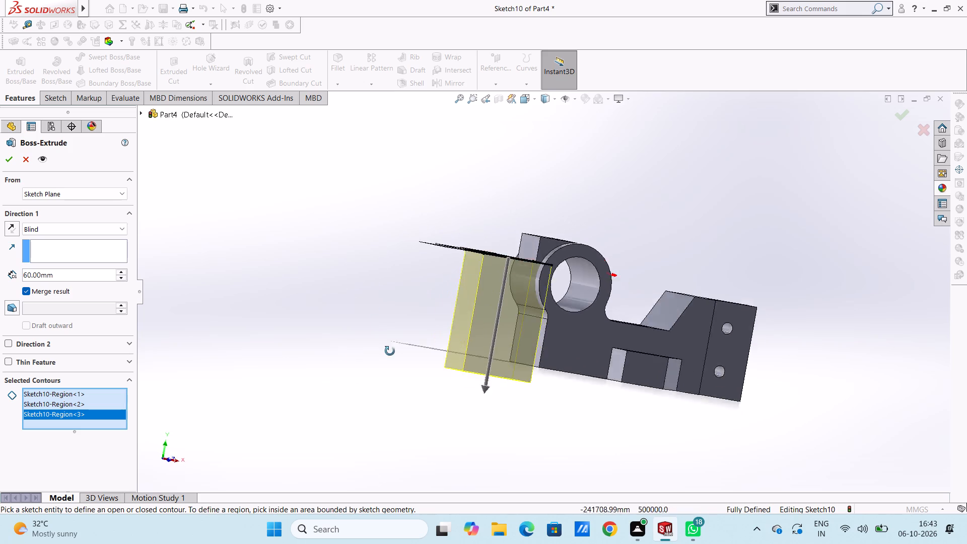
pyautogui.moveTo(390, 351); pyautogui.dragTo(392, 363, button='middle')
pyautogui.moveTo(381, 307); pyautogui.dragTo(317, 278, button='middle')
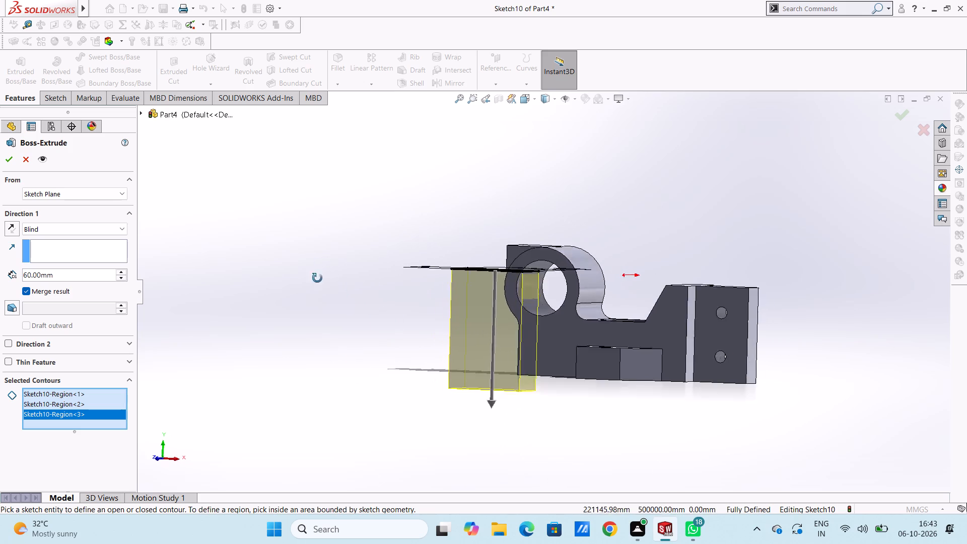
pyautogui.moveTo(317, 278); pyautogui.dragTo(381, 244, button='middle')
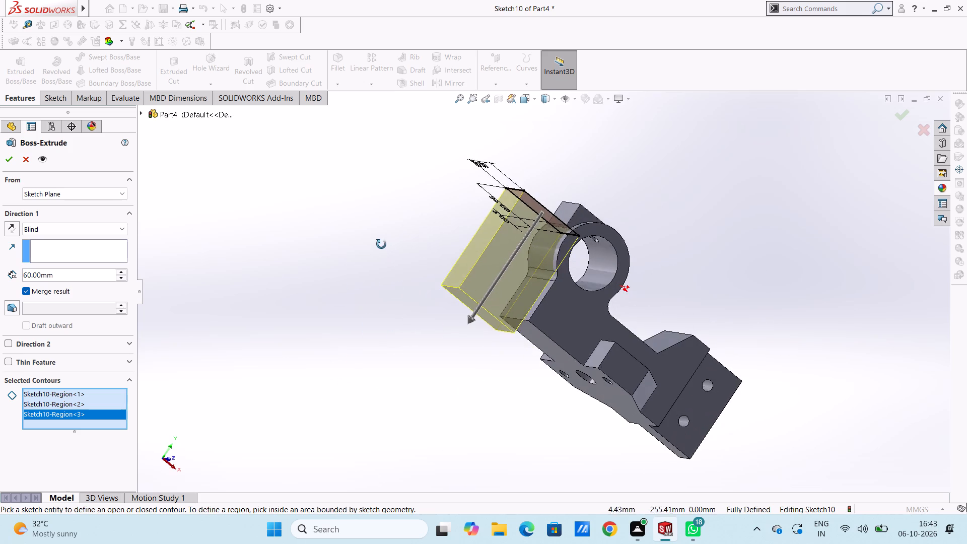
pyautogui.moveTo(381, 244); pyautogui.dragTo(378, 224, button='middle')
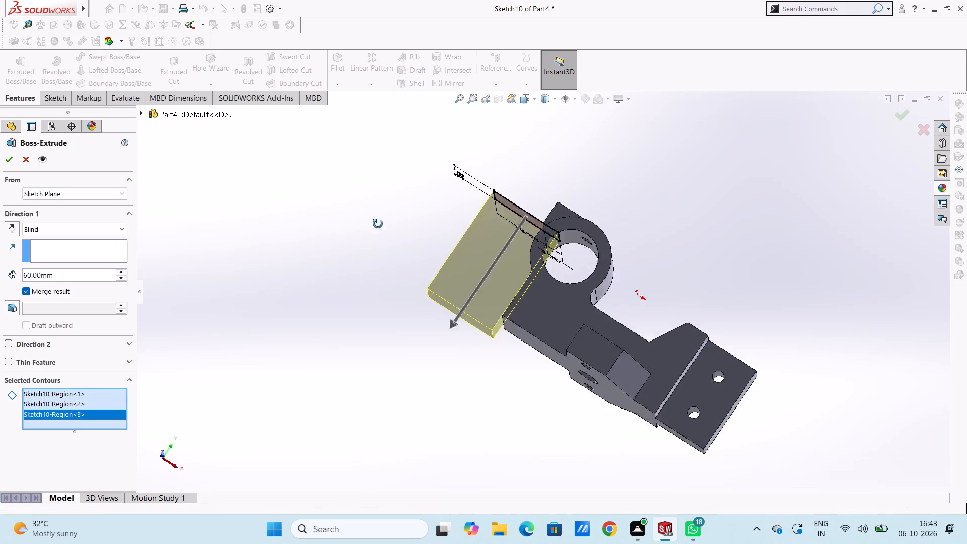
pyautogui.moveTo(378, 224); pyautogui.dragTo(349, 235, button='middle')
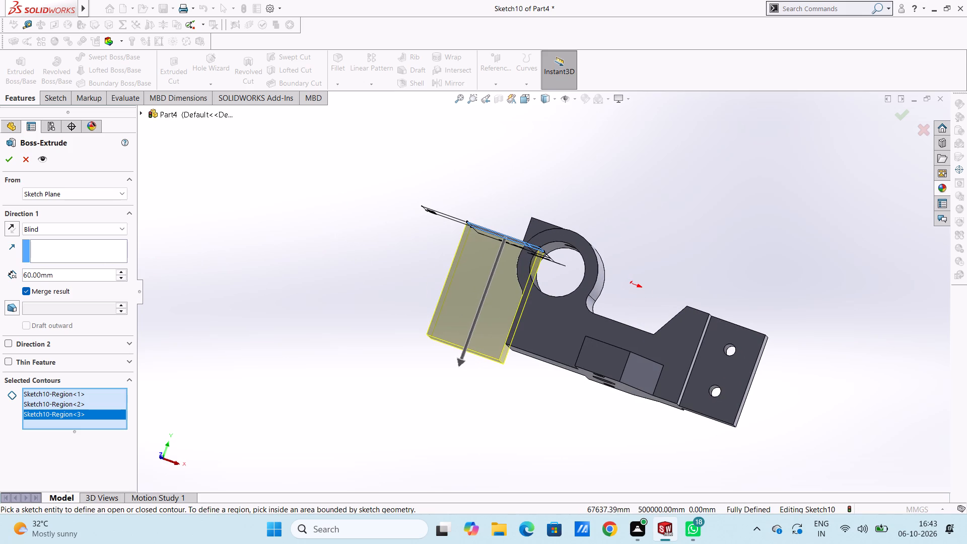
pyautogui.doubleClick(93, 272)
pyautogui.write('13')
pyautogui.press('Return')
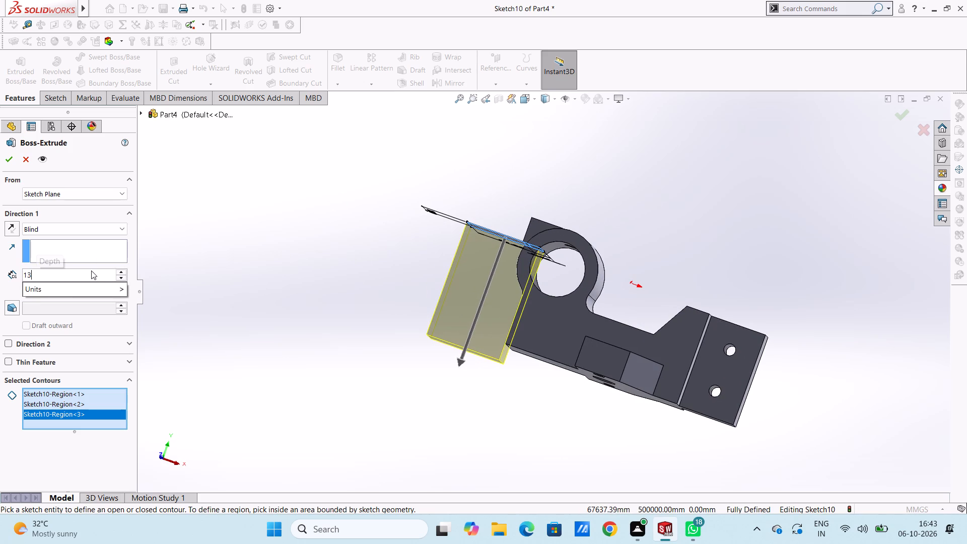
pyautogui.click(11, 160)
pyautogui.click(269, 266)
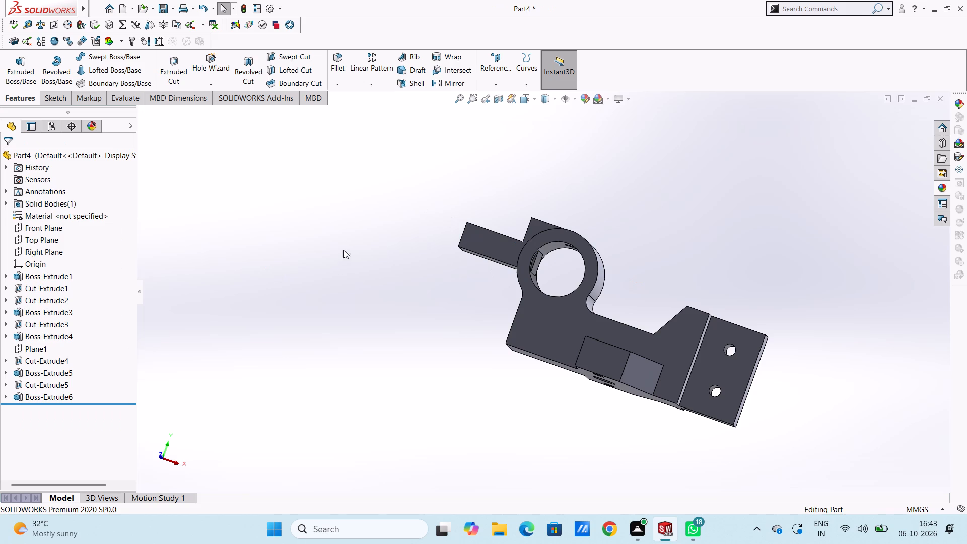
# On the extruded arm's front side face, sketch a line about 34 mm long from its lower outer corner, sloping down toward the ring.
pyautogui.moveTo(346, 205); pyautogui.dragTo(354, 292, button='middle')
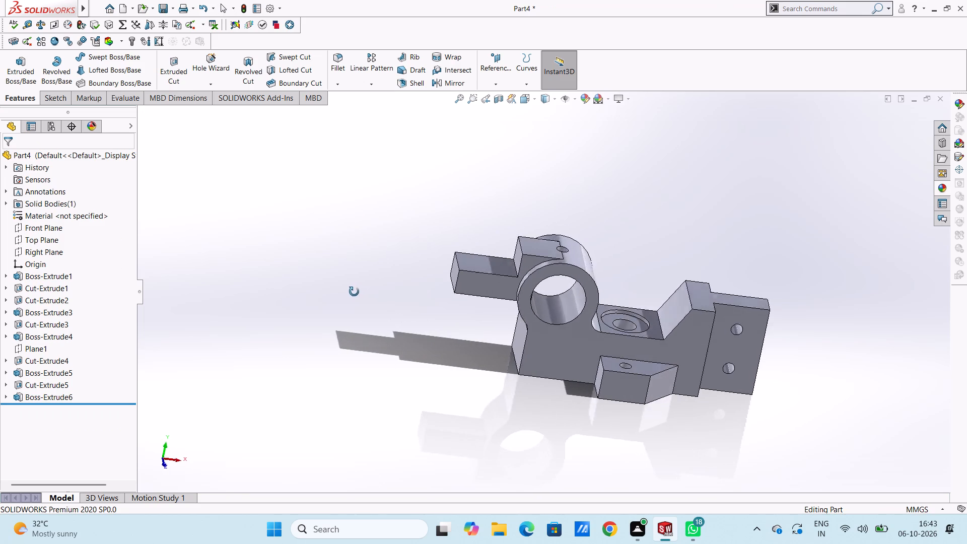
pyautogui.moveTo(354, 292); pyautogui.dragTo(352, 287, button='middle')
pyautogui.hotkey('ctrl', '1')
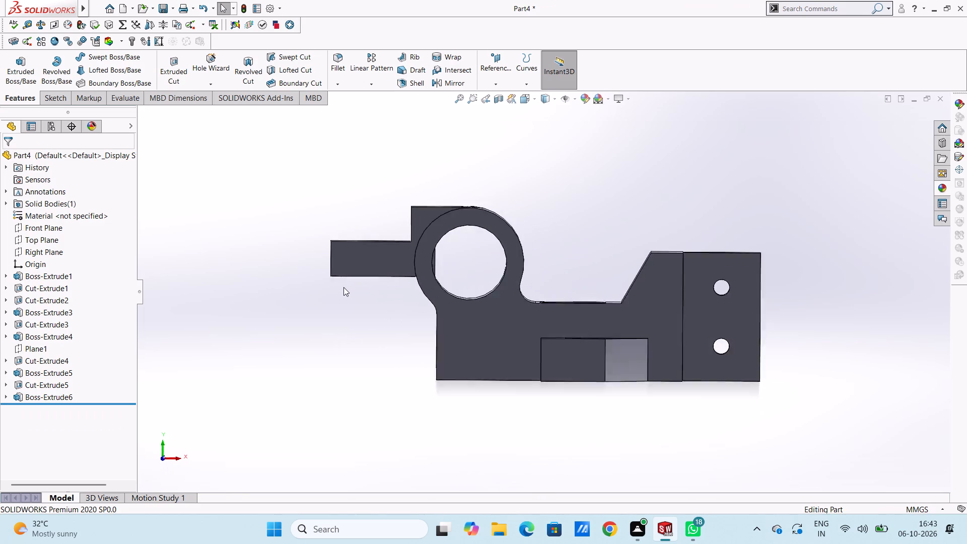
pyautogui.click(347, 259)
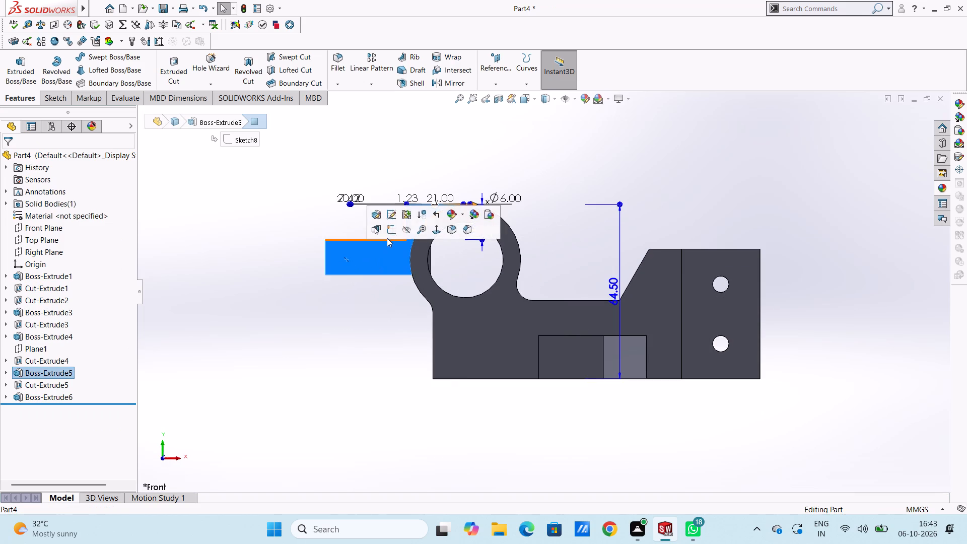
pyautogui.click(387, 233)
pyautogui.click(268, 230)
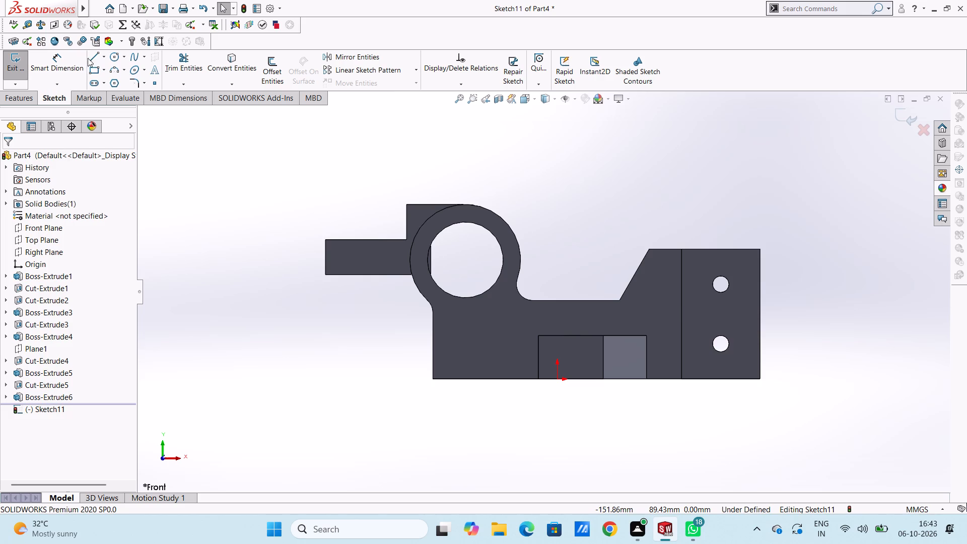
pyautogui.click(94, 57)
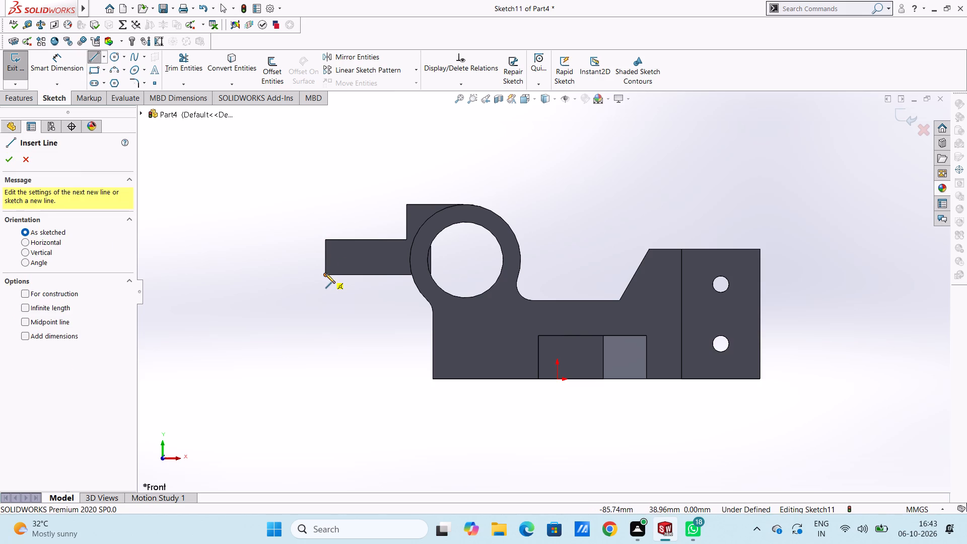
pyautogui.click(325, 274)
pyautogui.click(412, 308)
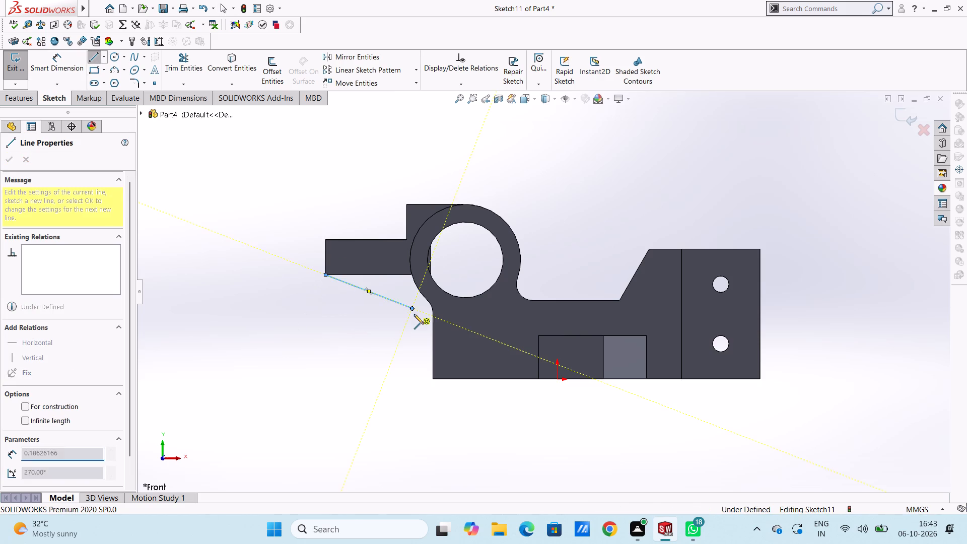
pyautogui.press('Escape')
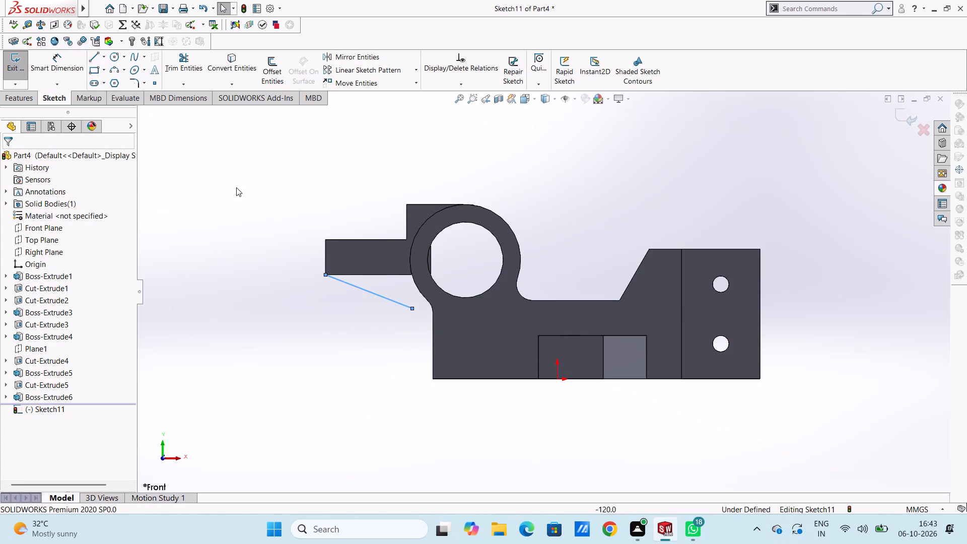
pyautogui.click(236, 187)
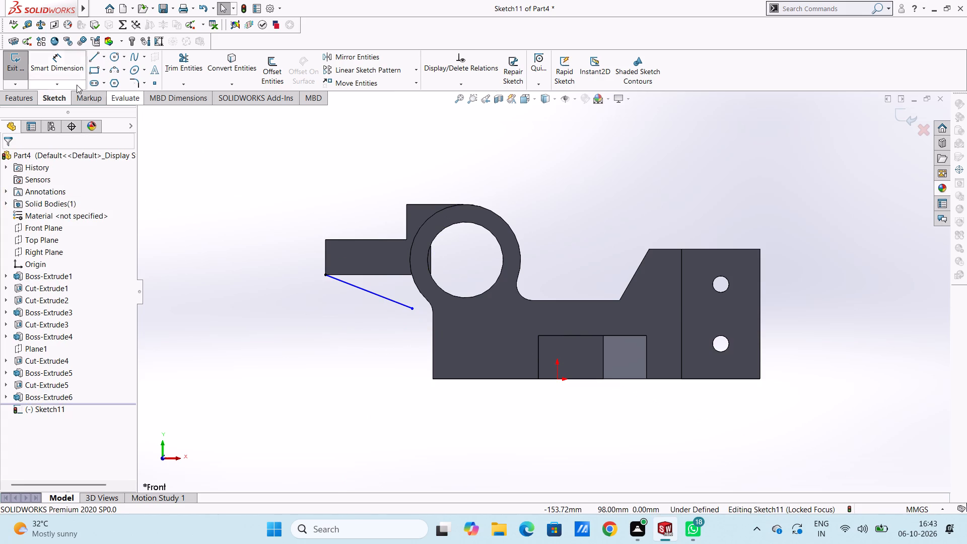
# Dimension the angle between the sloped line and the arm's bottom edge to 14 degrees.
pyautogui.click(43, 62)
pyautogui.click(353, 285)
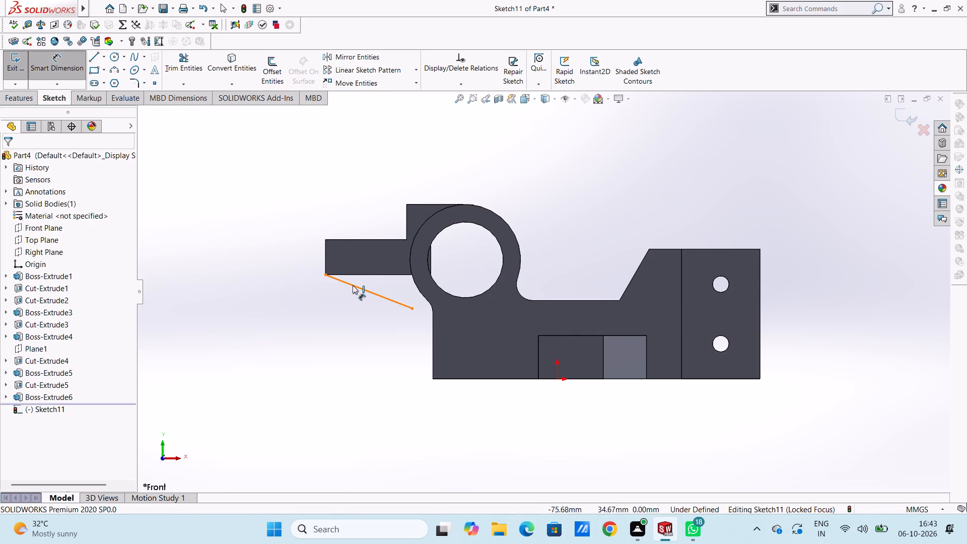
pyautogui.click(326, 274)
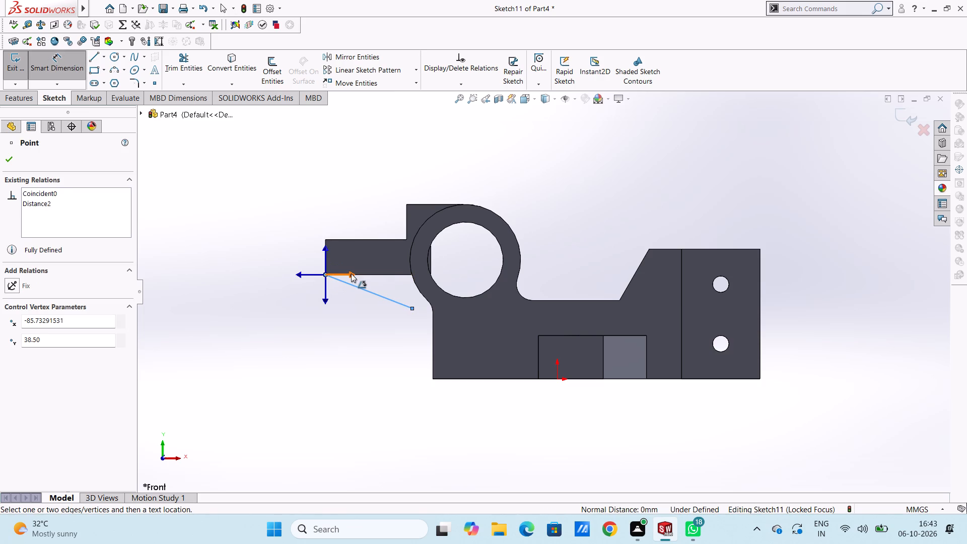
pyautogui.click(351, 274)
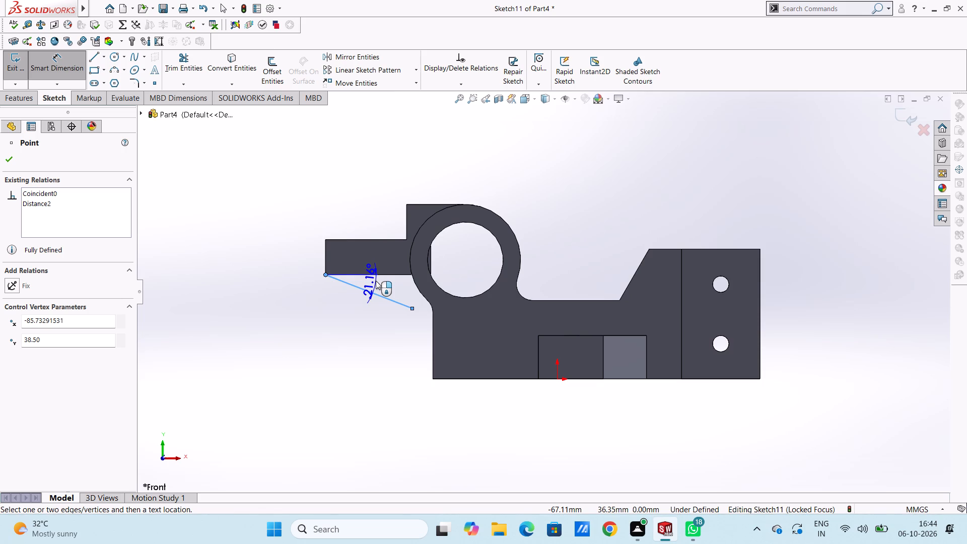
pyautogui.write('14')
pyautogui.press('Return')
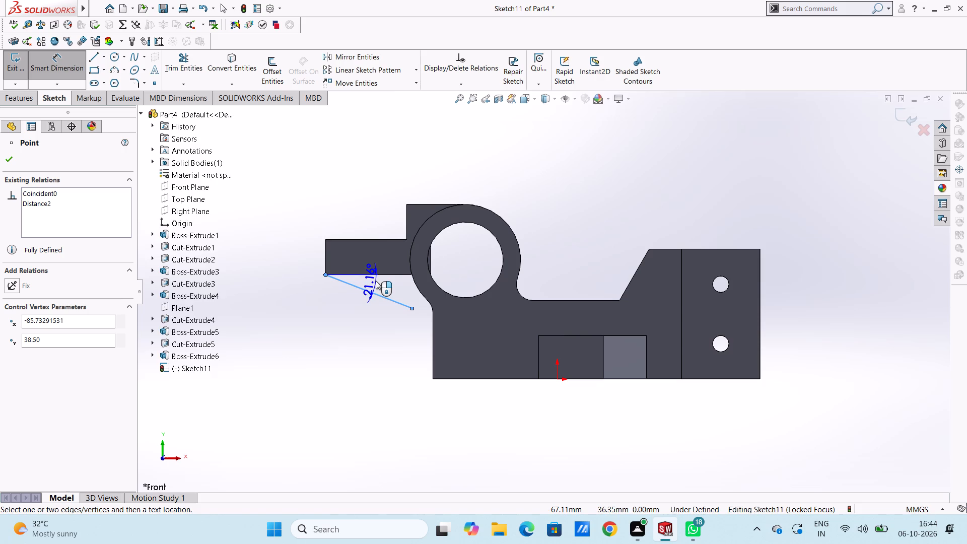
pyautogui.click(368, 281)
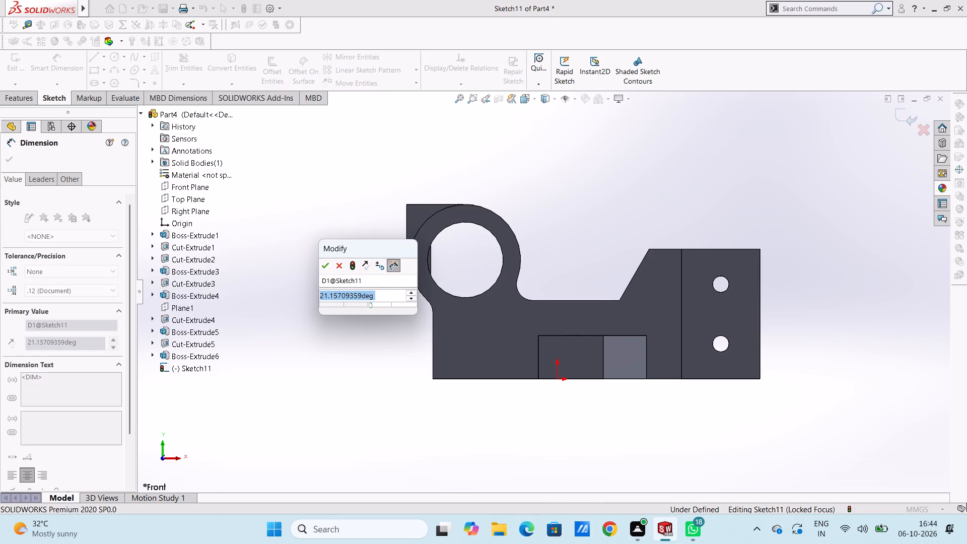
pyautogui.write('14')
pyautogui.press('Return')
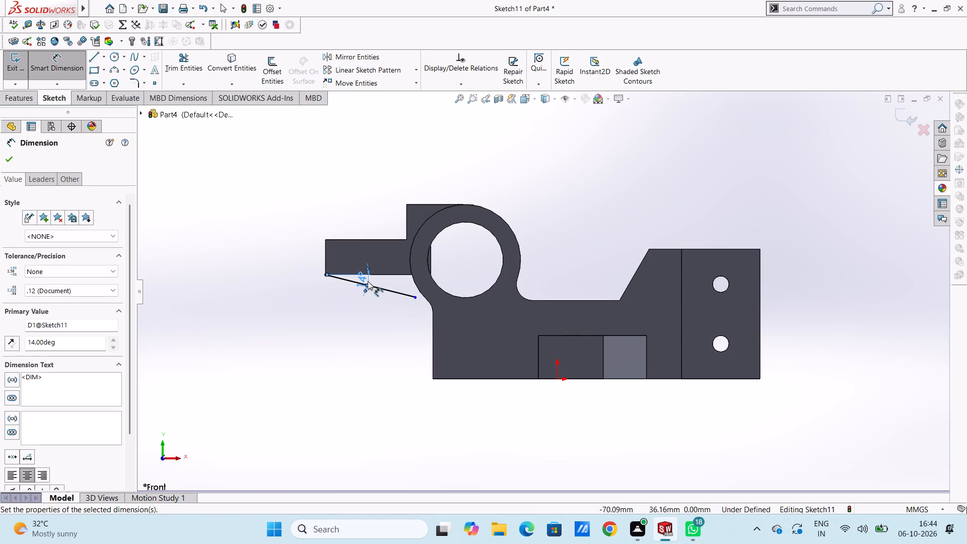
pyautogui.click(272, 265)
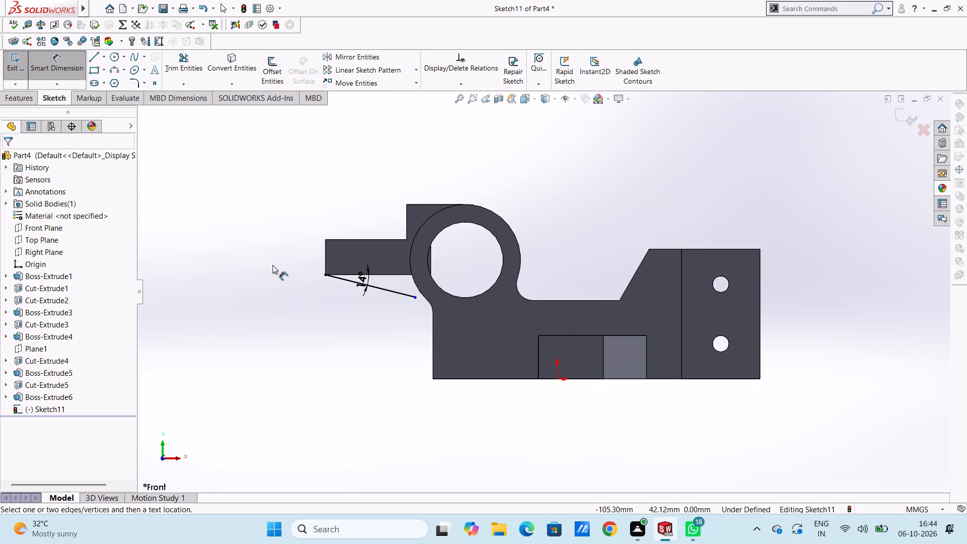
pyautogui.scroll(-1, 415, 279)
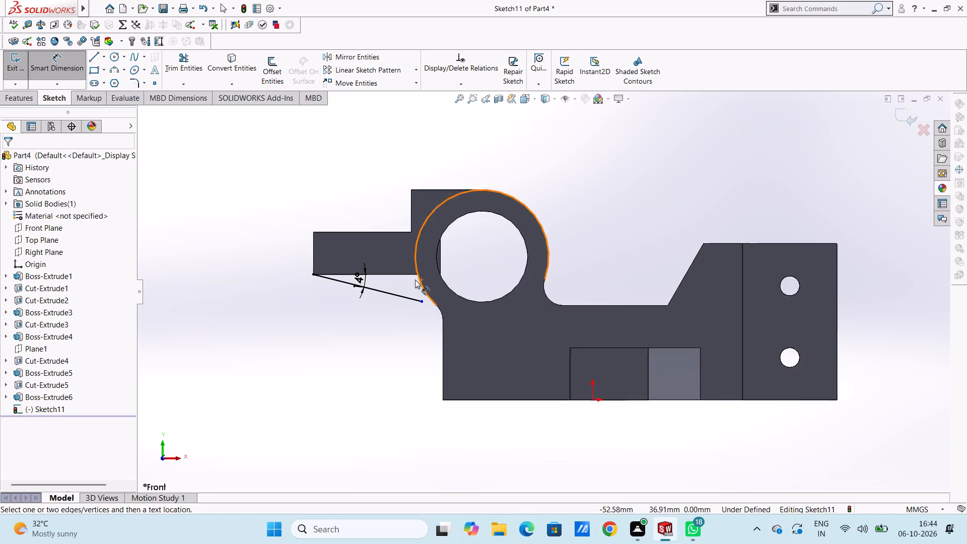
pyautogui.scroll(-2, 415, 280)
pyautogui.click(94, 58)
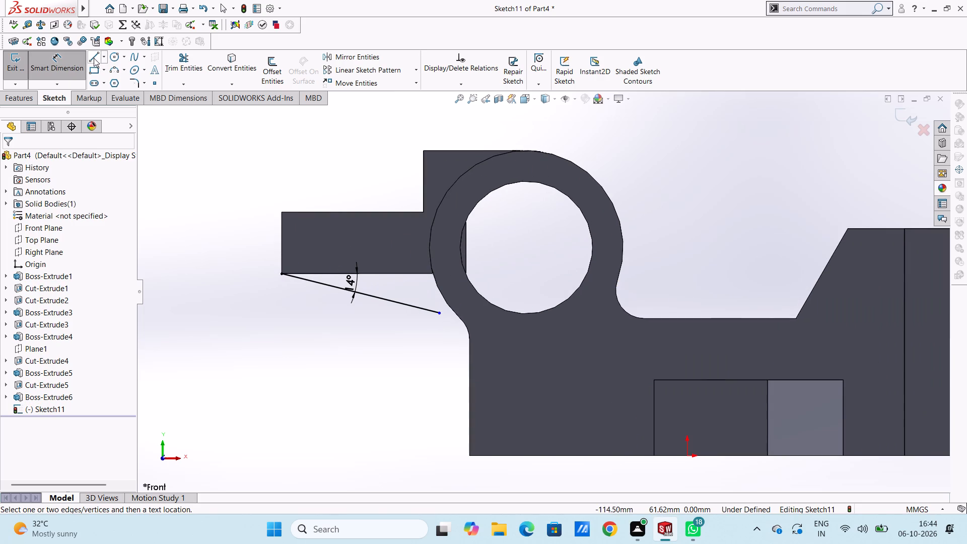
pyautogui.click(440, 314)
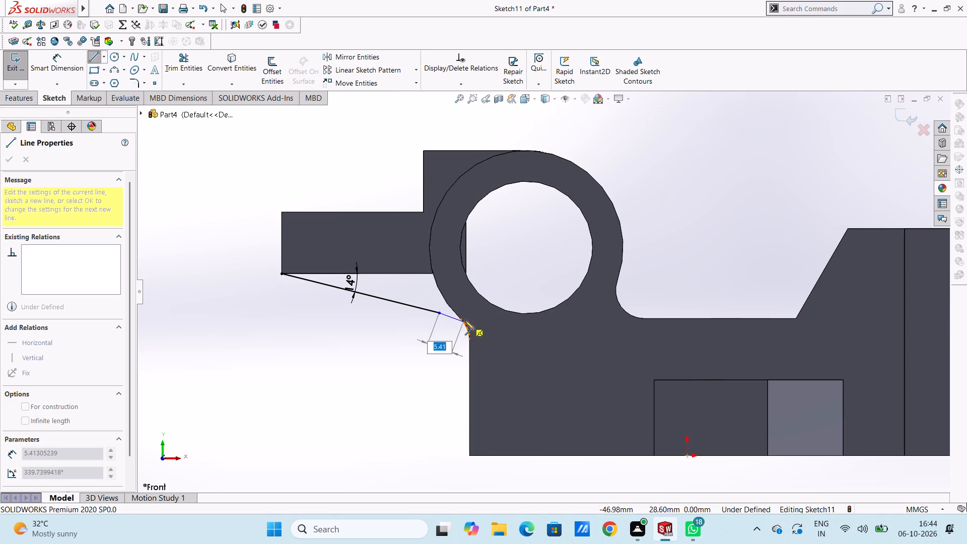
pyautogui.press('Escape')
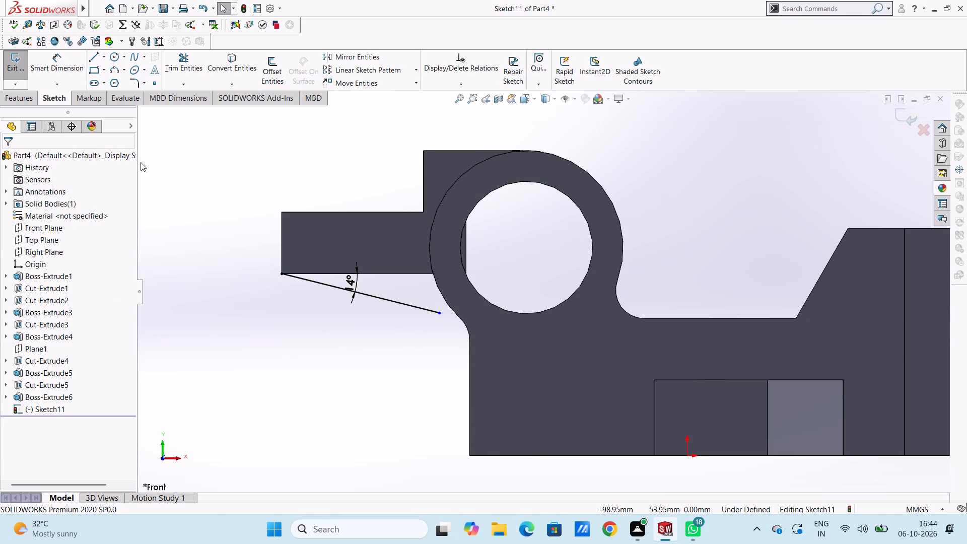
# Dimension the sloped line's horizontal extent to 350 mm, placing the dimension below the line.
pyautogui.click(55, 66)
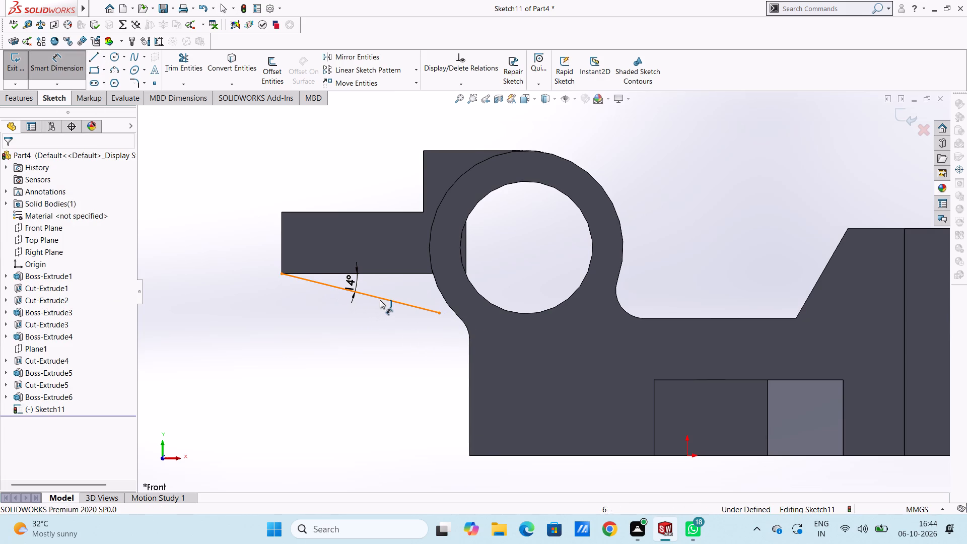
pyautogui.click(380, 300)
pyautogui.click(329, 355)
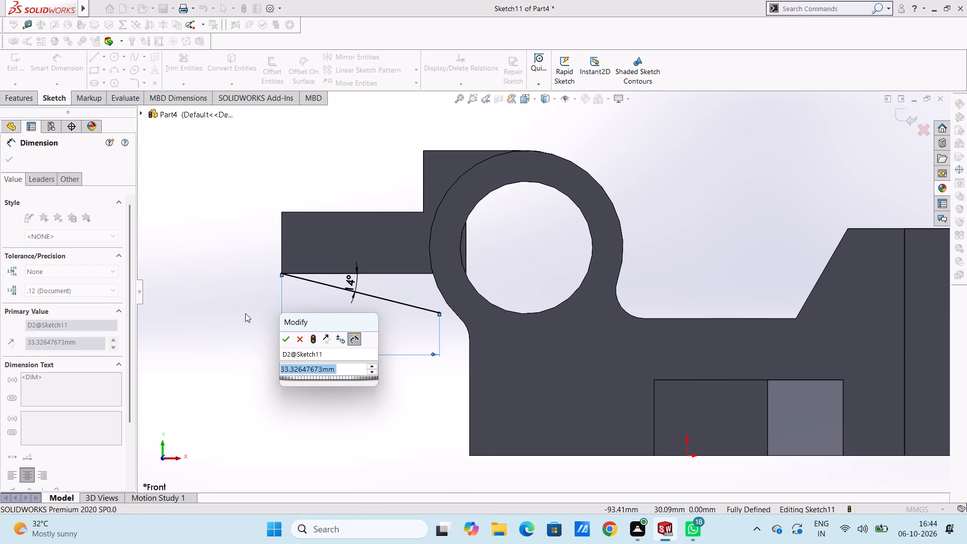
pyautogui.write('350')
pyautogui.press('Return')
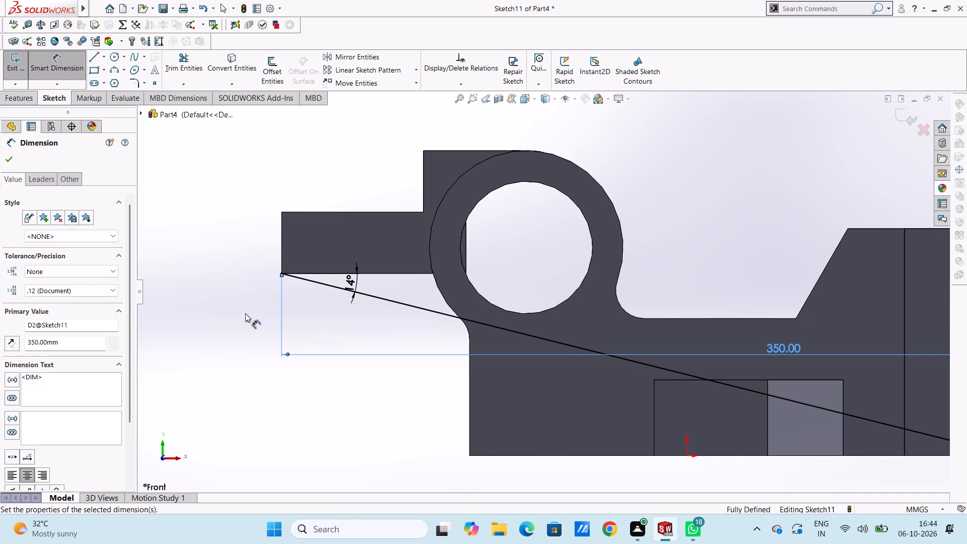
pyautogui.click(245, 313)
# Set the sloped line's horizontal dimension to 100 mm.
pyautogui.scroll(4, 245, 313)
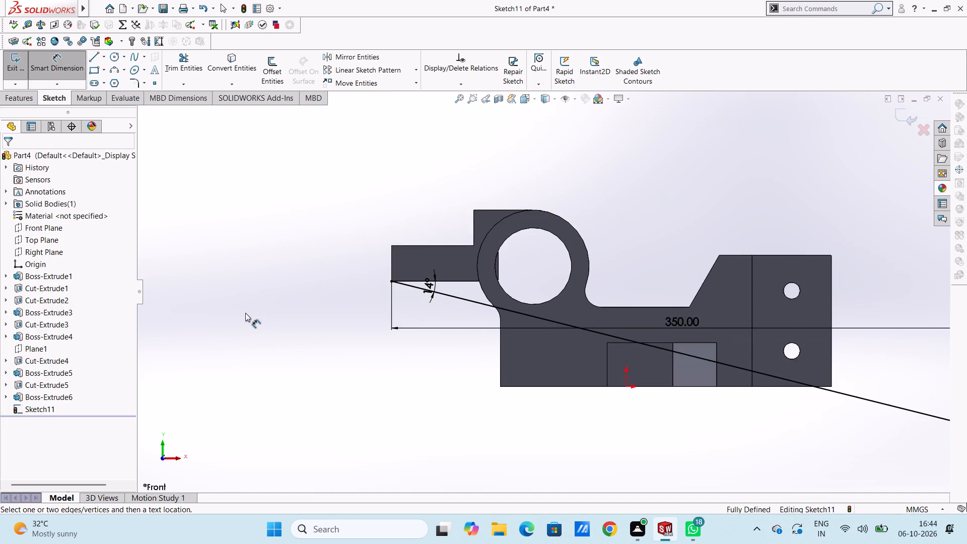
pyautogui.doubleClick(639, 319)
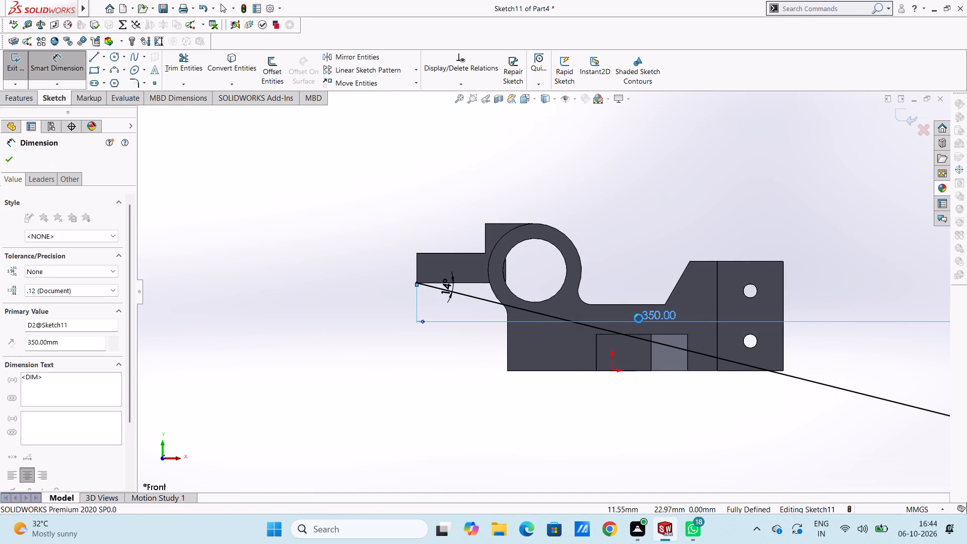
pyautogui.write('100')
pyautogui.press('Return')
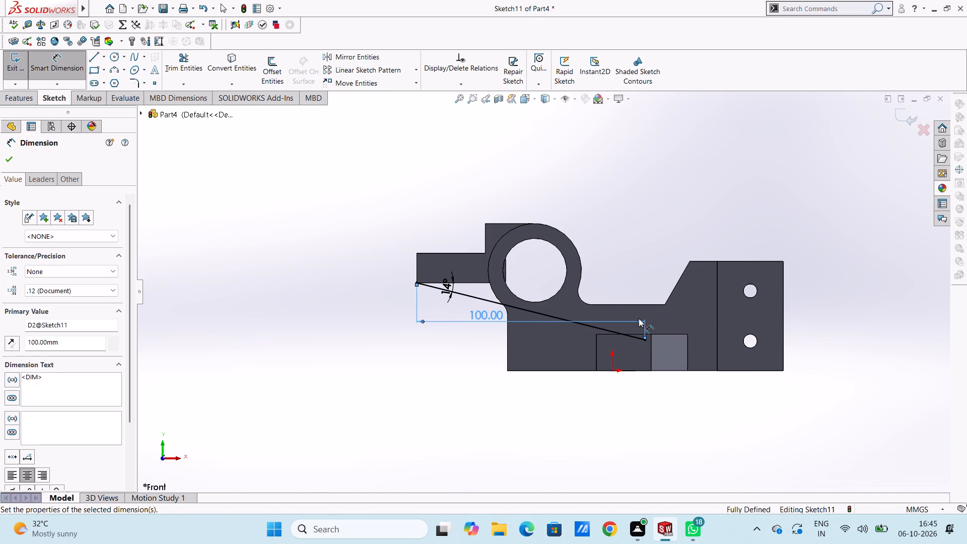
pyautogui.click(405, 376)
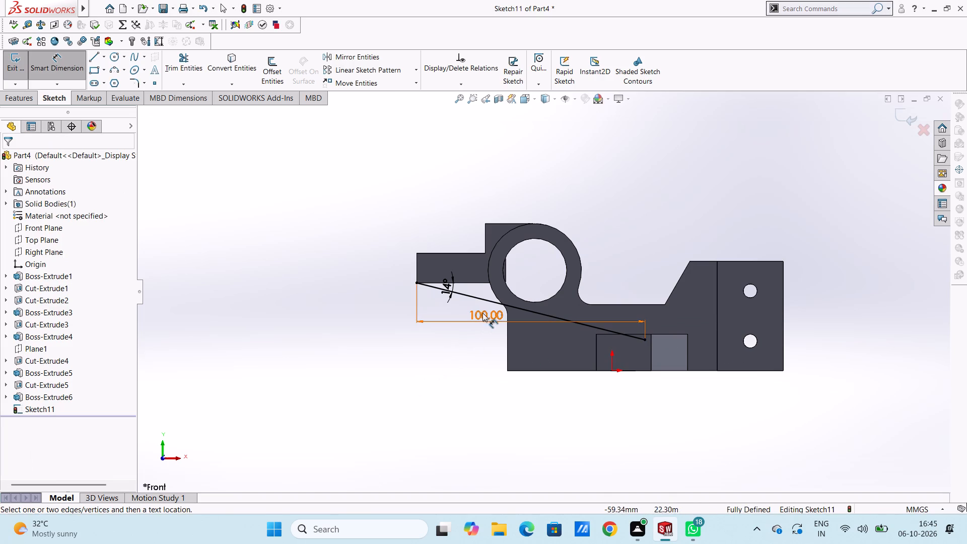
# Set the sloped line's horizontal dimension to 50 mm, so the line ends inside the body.
pyautogui.doubleClick(483, 313)
pyautogui.write('50')
pyautogui.press('Return')
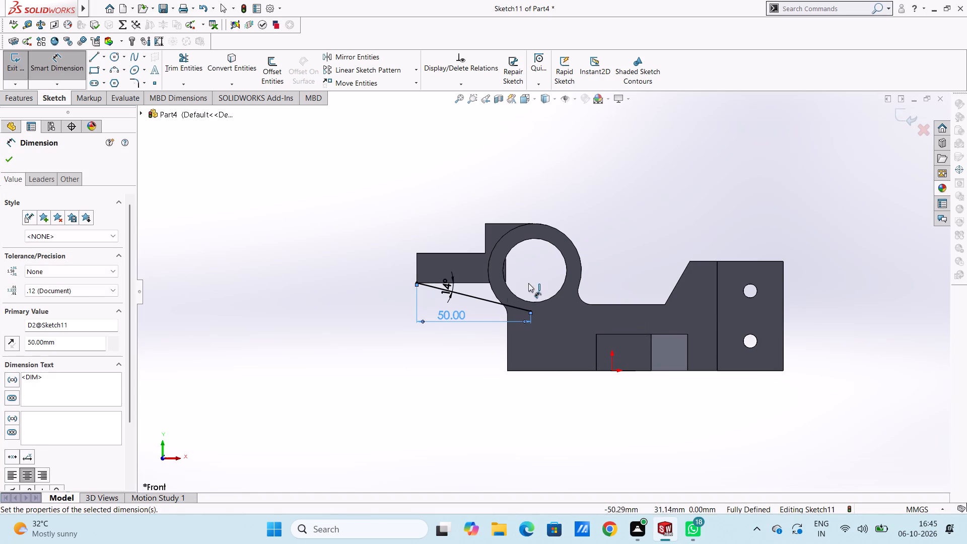
pyautogui.scroll(-5, 548, 300)
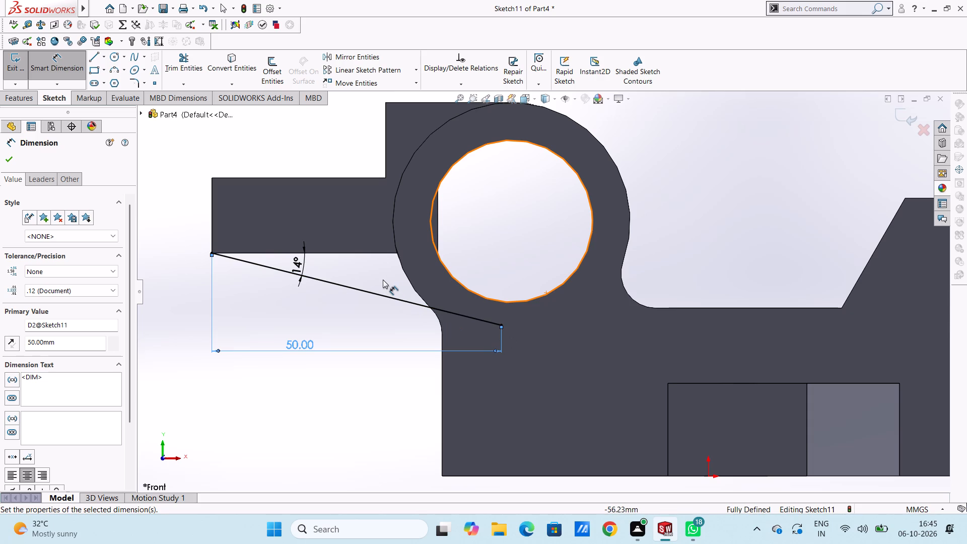
pyautogui.click(179, 196)
# Sketch a three-point arc over the ring's outer edge, from its crossing with the sloped line to the opposite fillet, radius about 20.5 mm.
pyautogui.scroll(2, 179, 196)
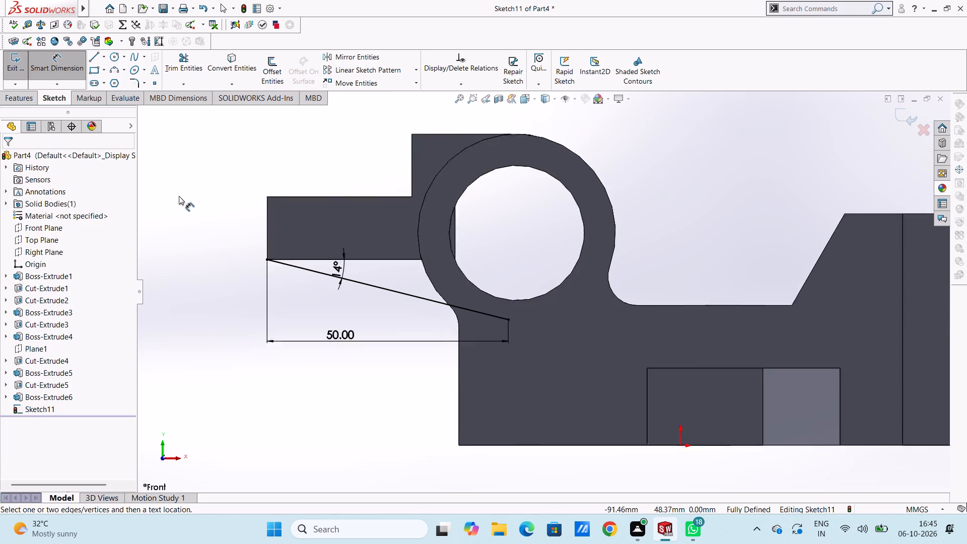
pyautogui.scroll(1, 179, 196)
pyautogui.click(116, 73)
pyautogui.scroll(-2, 521, 321)
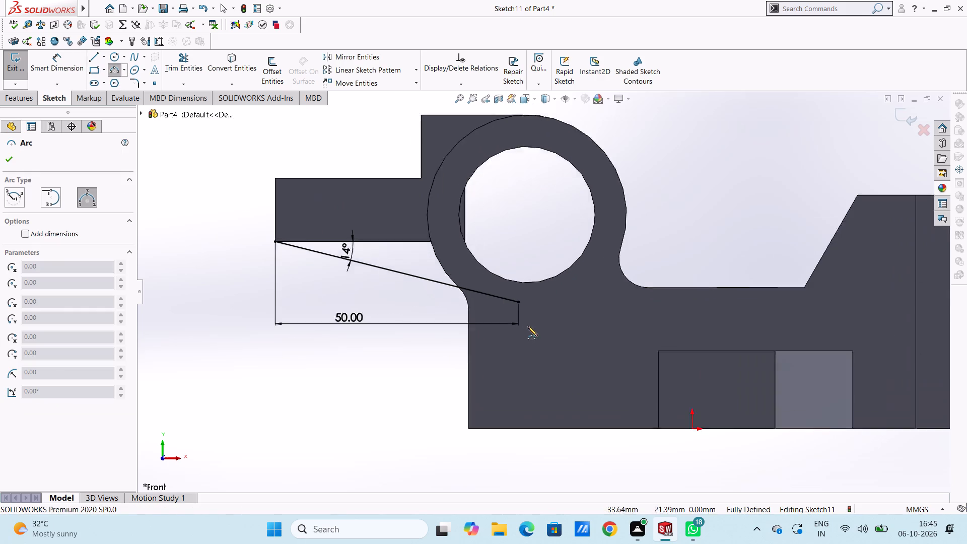
pyautogui.scroll(-2, 528, 326)
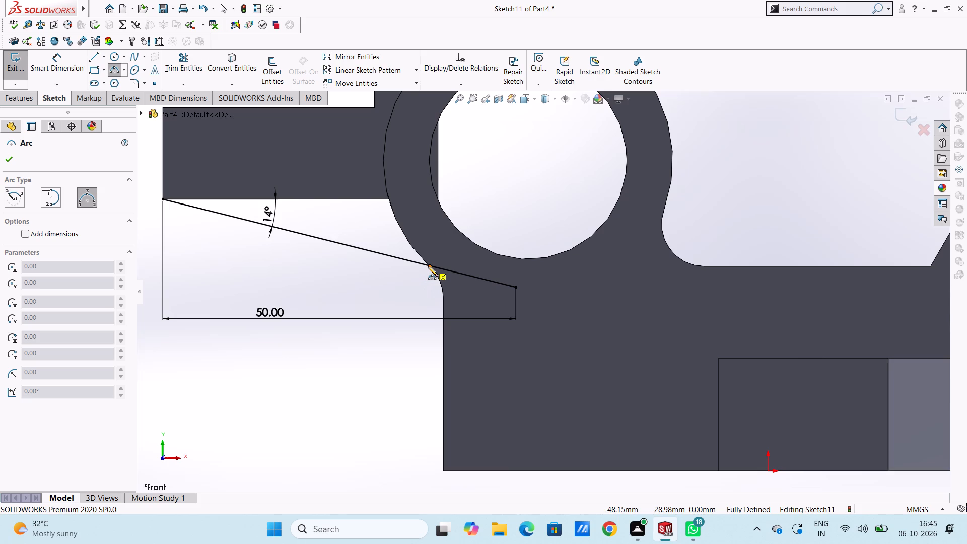
pyautogui.click(428, 266)
pyautogui.scroll(4, 514, 223)
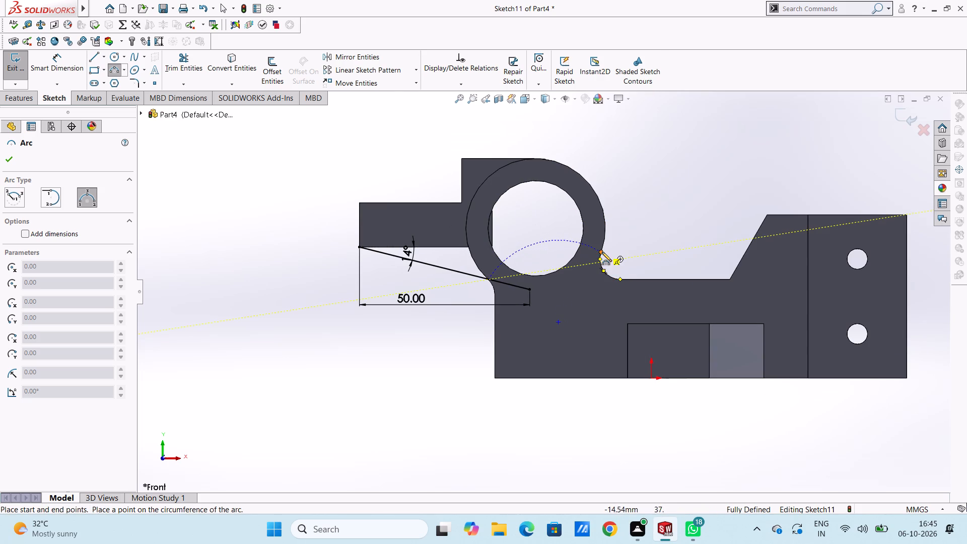
pyautogui.scroll(-4, 603, 261)
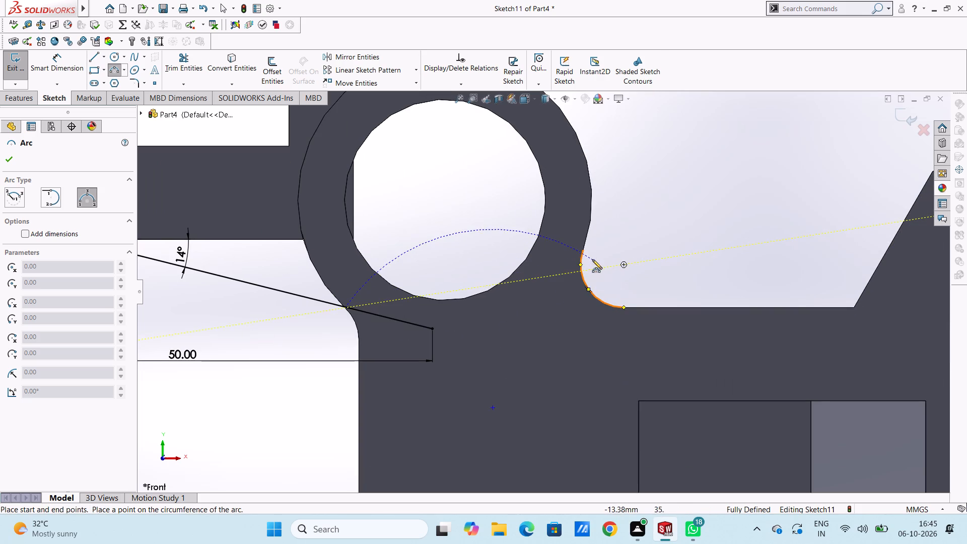
pyautogui.click(584, 251)
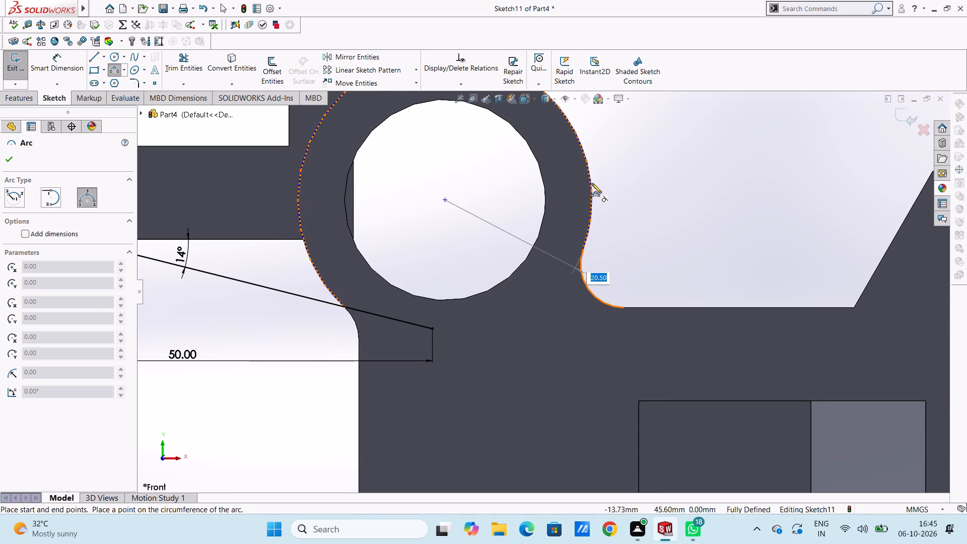
pyautogui.click(593, 180)
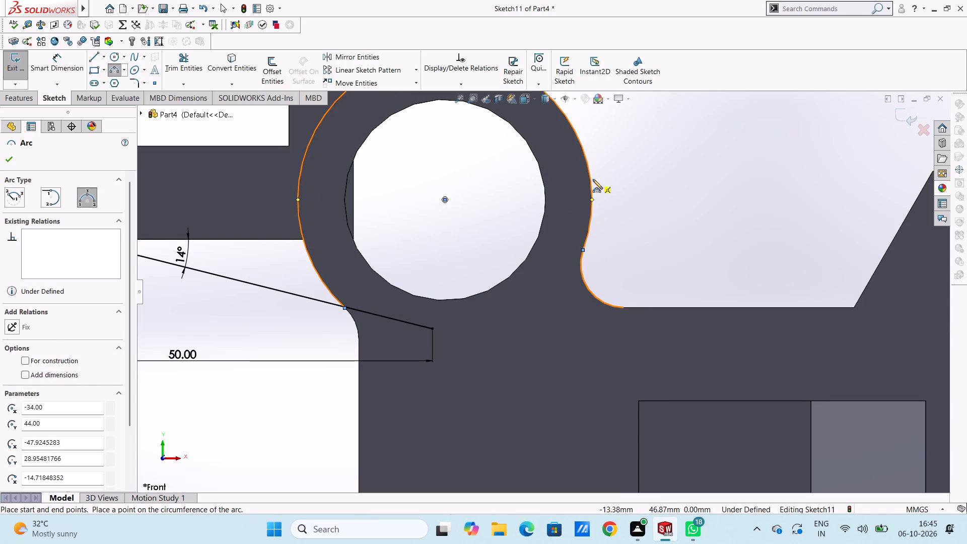
pyautogui.press('Escape')
pyautogui.press('Escape')
pyautogui.scroll(4, 593, 179)
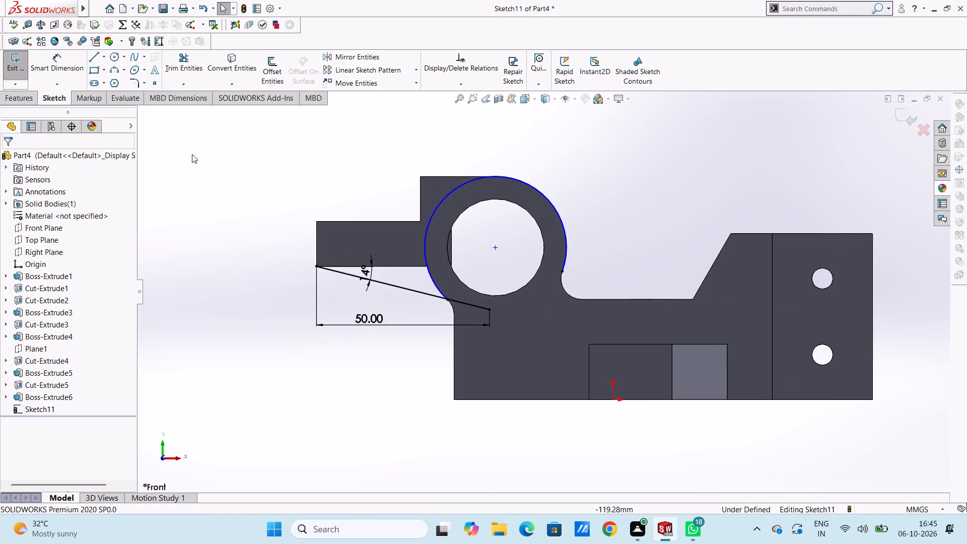
# Dimension the arc's radius at 20.50 mm.
pyautogui.click(53, 65)
pyautogui.click(478, 180)
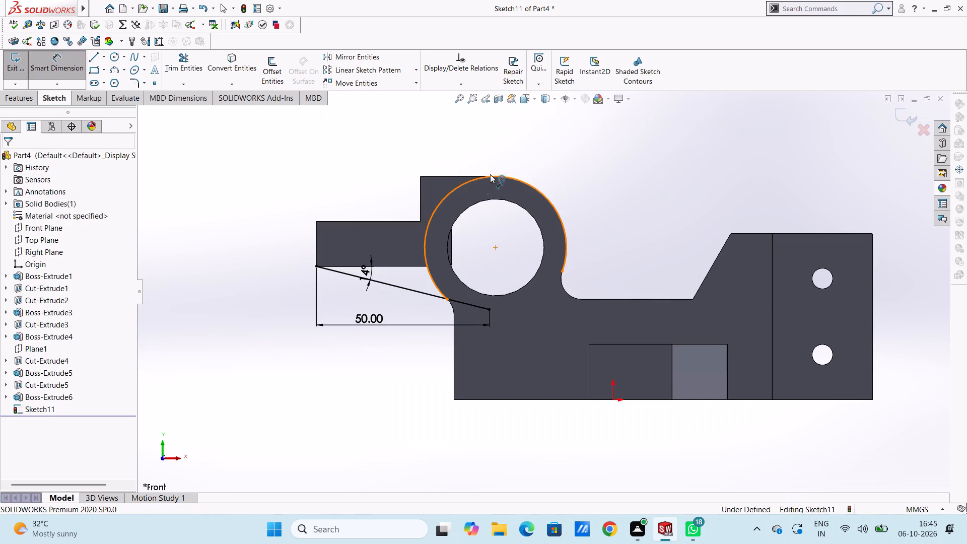
pyautogui.click(613, 152)
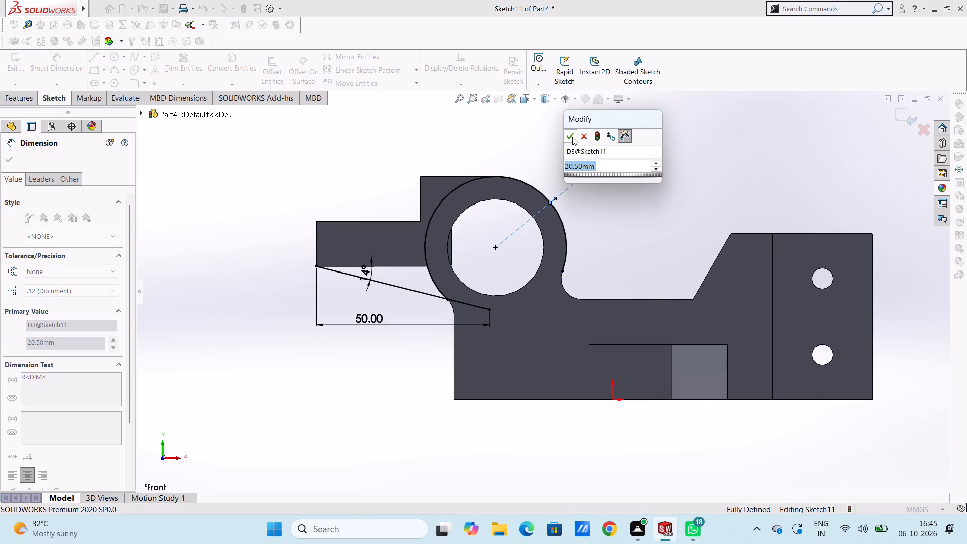
pyautogui.click(572, 137)
pyautogui.click(531, 141)
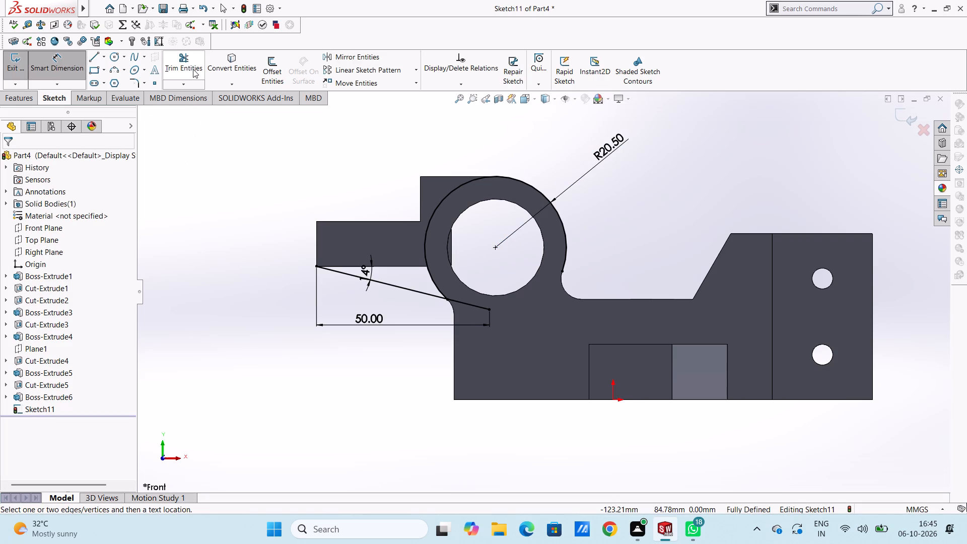
# Trim the sloped line's portion beyond the ring arc to closest, accepting deletion of its associated dimension.
pyautogui.click(193, 69)
pyautogui.scroll(-7, 471, 301)
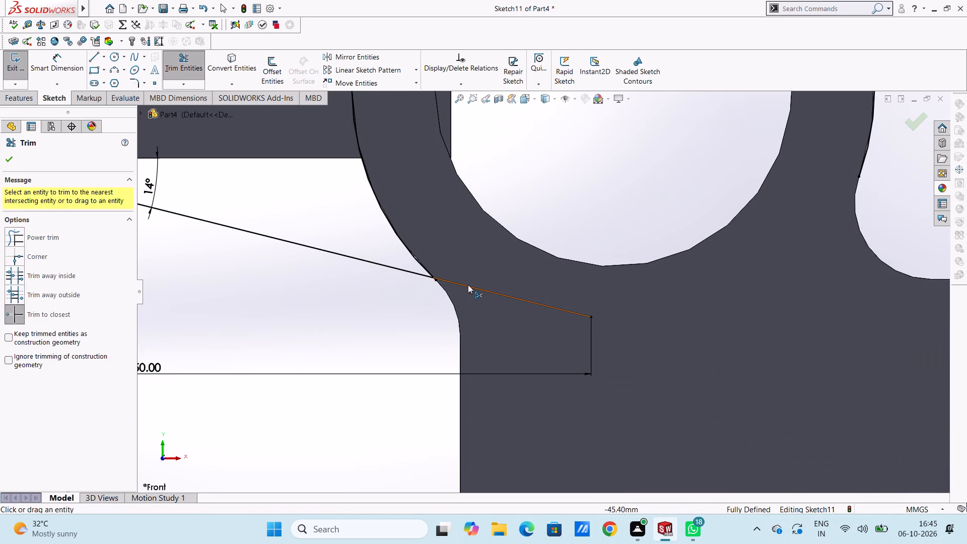
pyautogui.click(468, 285)
pyautogui.click(512, 265)
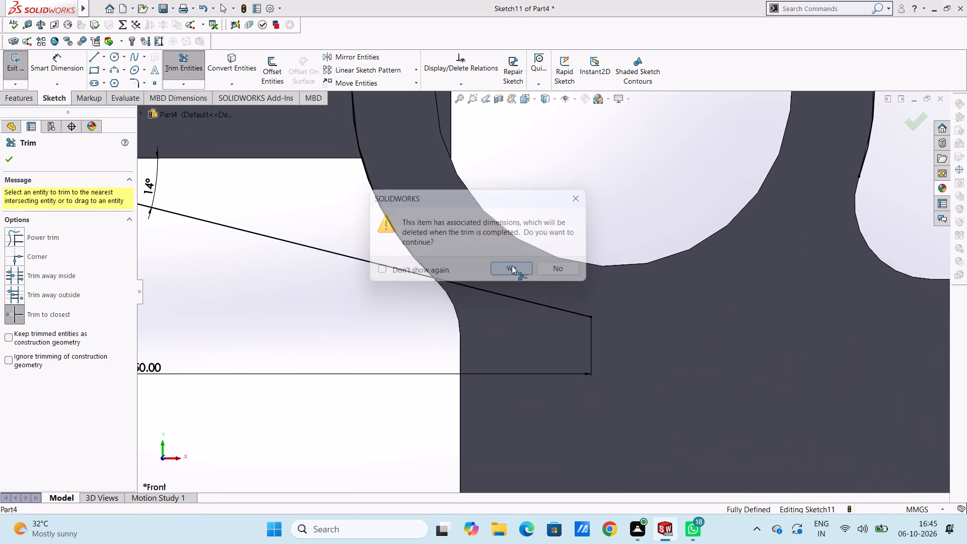
pyautogui.scroll(-14, 448, 287)
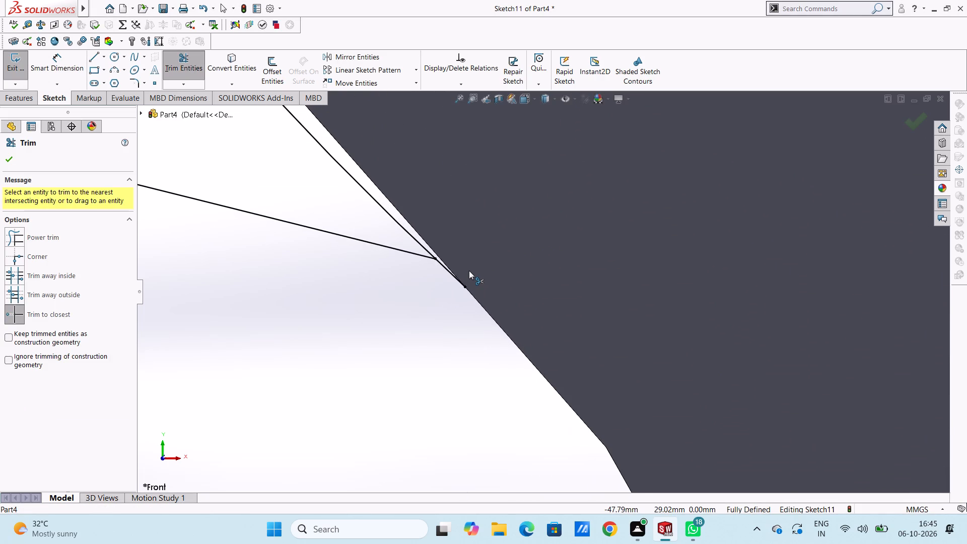
# Trim the ring arc's short leftover end beyond its crossing with the sloped line.
pyautogui.scroll(-4, 469, 270)
pyautogui.click(458, 289)
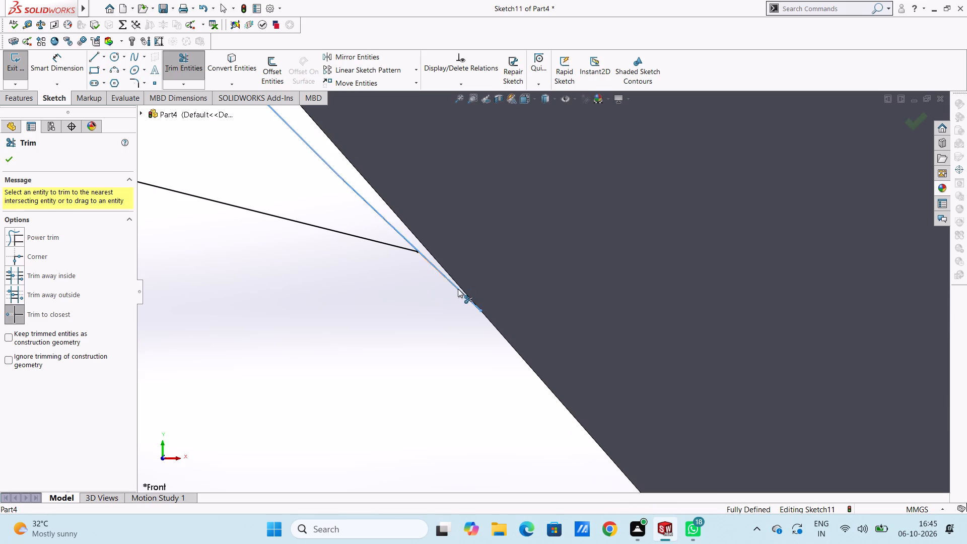
pyautogui.scroll(17, 452, 296)
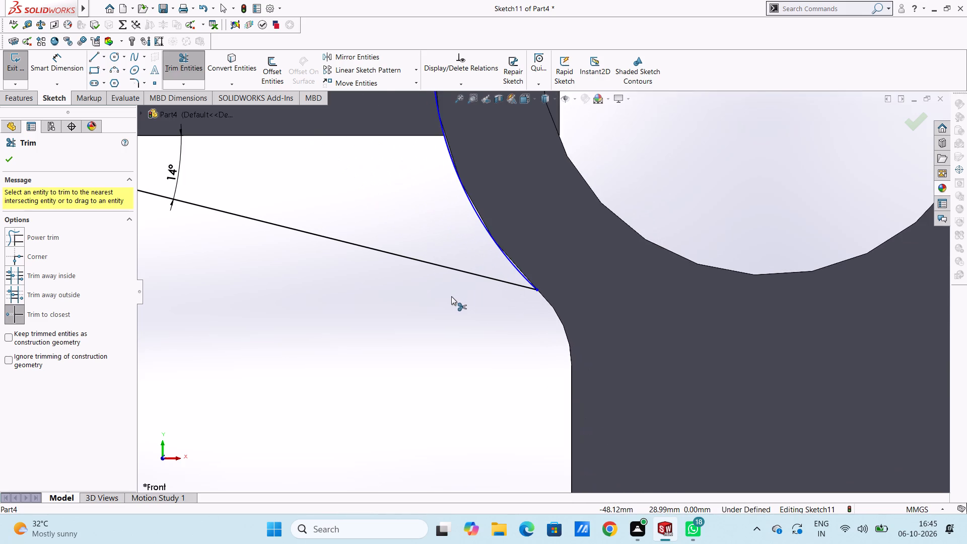
pyautogui.scroll(11, 451, 296)
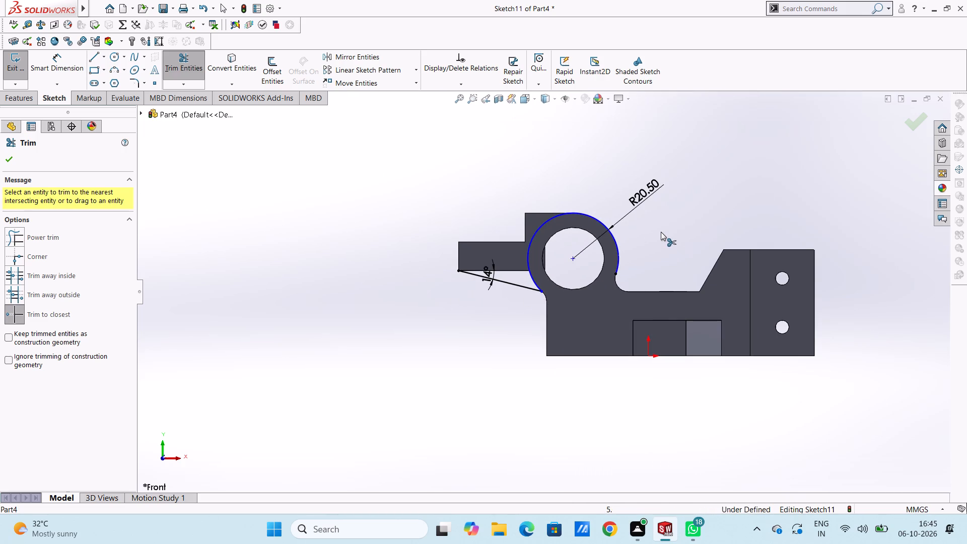
pyautogui.scroll(-2, 659, 233)
pyautogui.scroll(2, 657, 234)
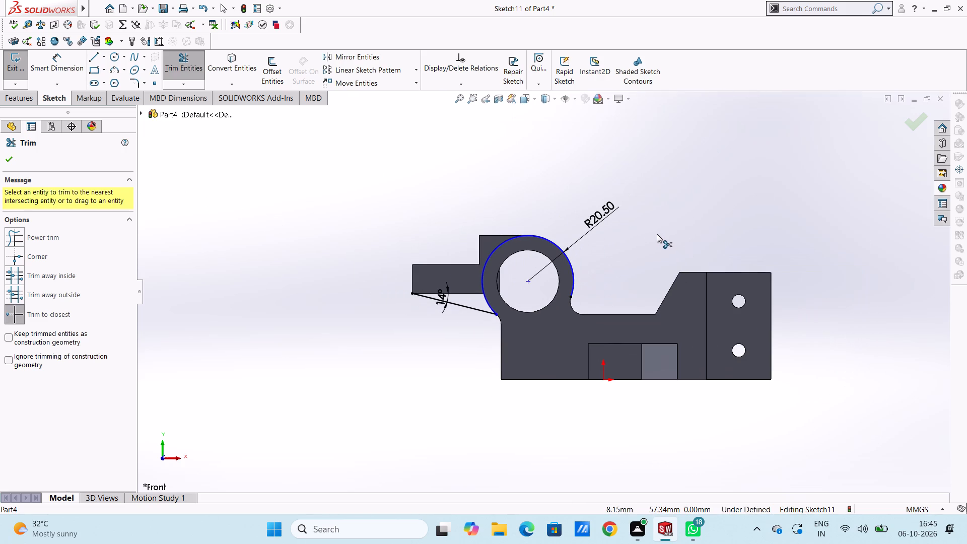
pyautogui.click(11, 160)
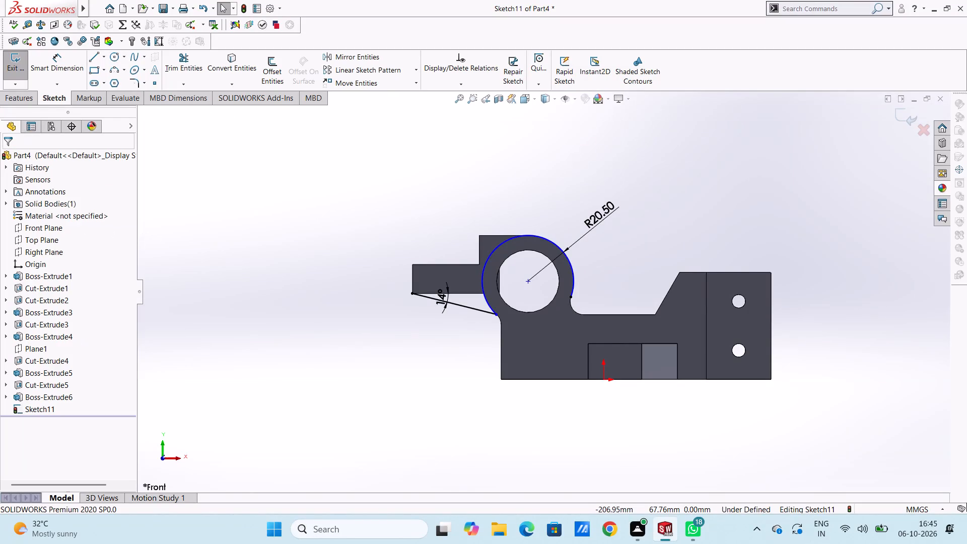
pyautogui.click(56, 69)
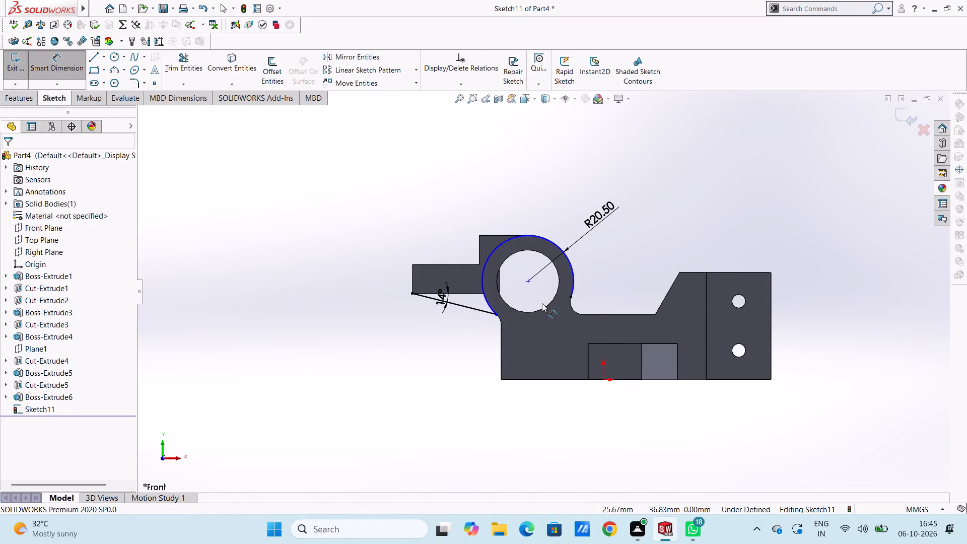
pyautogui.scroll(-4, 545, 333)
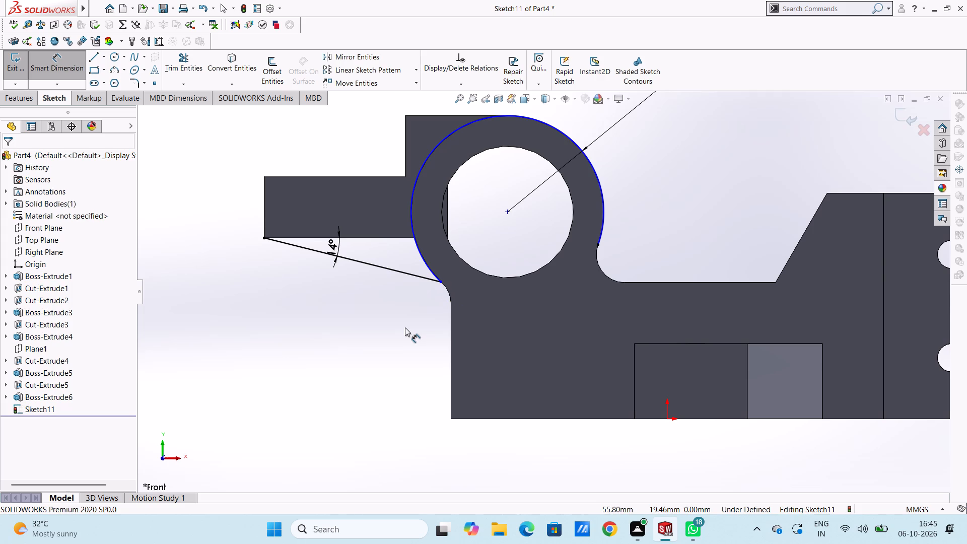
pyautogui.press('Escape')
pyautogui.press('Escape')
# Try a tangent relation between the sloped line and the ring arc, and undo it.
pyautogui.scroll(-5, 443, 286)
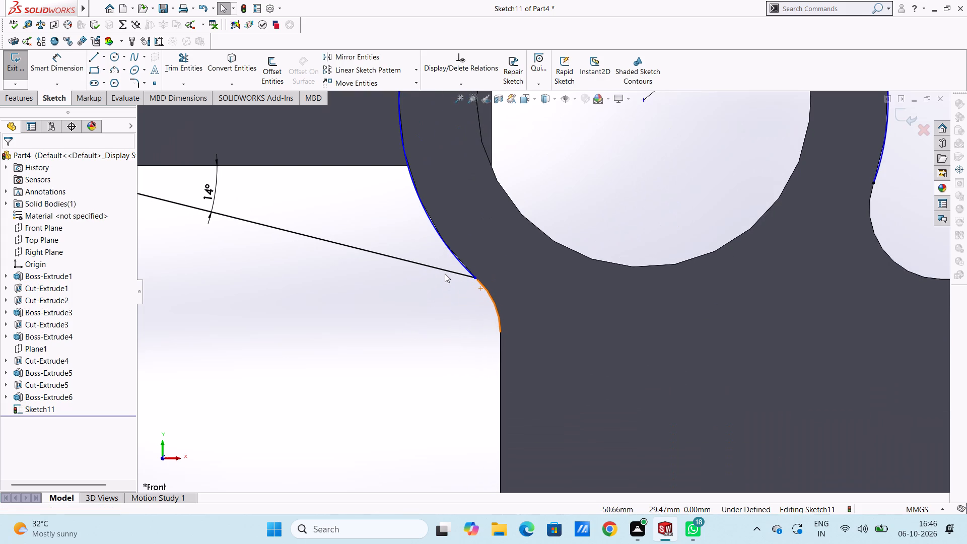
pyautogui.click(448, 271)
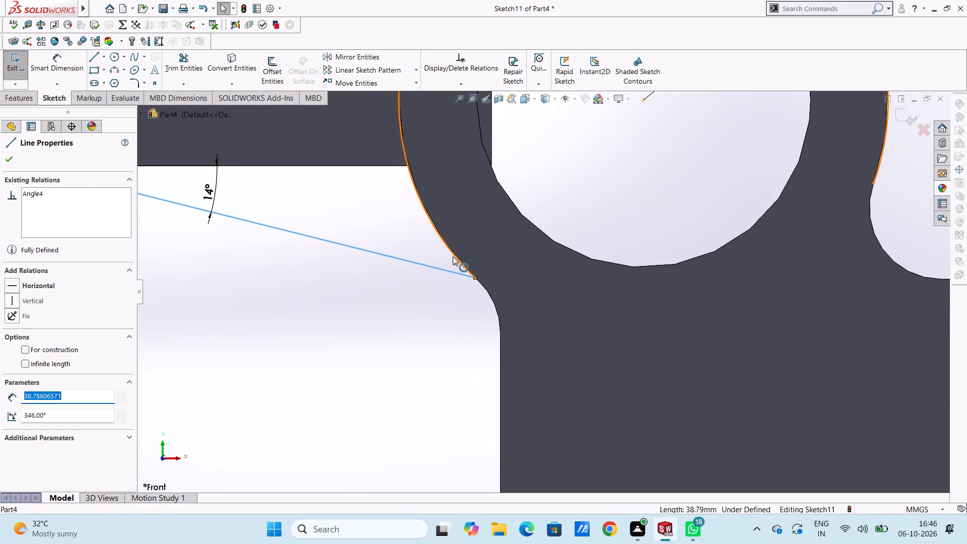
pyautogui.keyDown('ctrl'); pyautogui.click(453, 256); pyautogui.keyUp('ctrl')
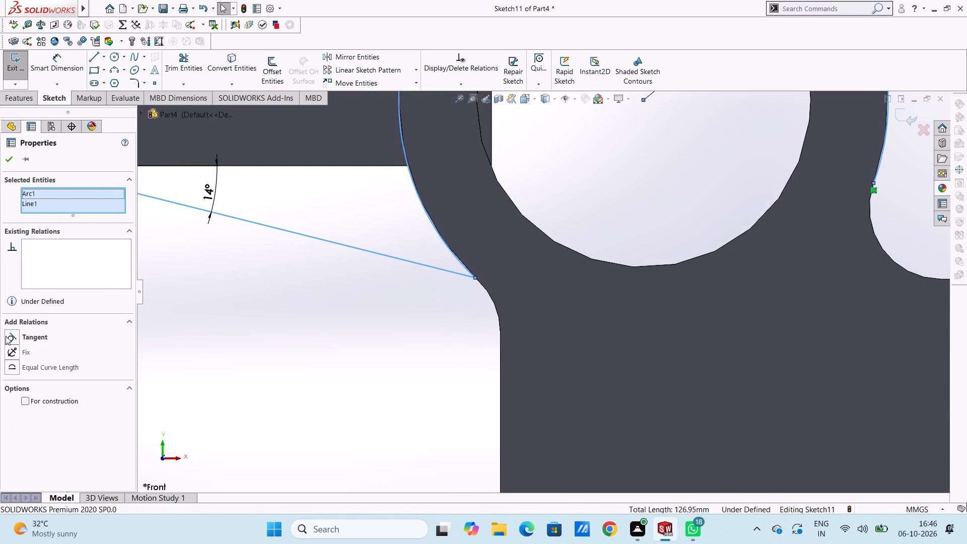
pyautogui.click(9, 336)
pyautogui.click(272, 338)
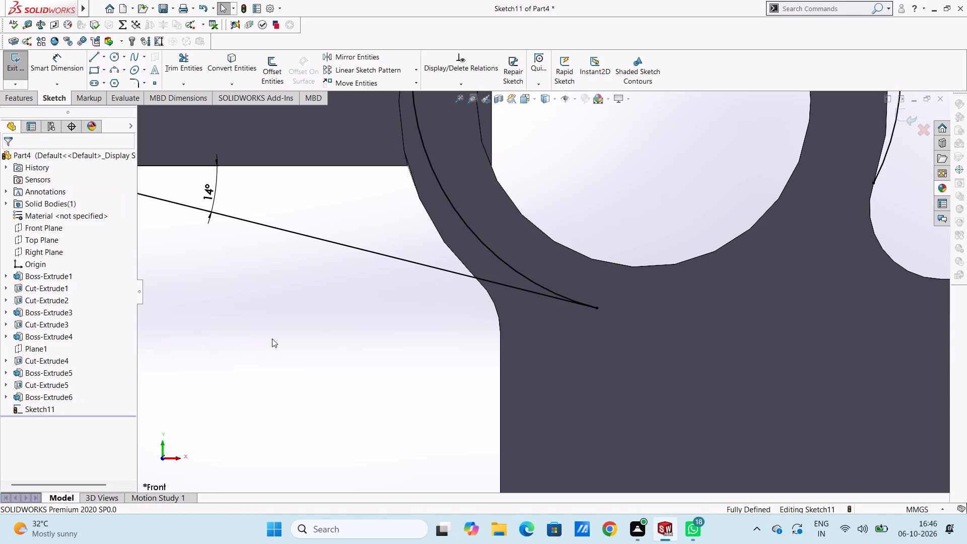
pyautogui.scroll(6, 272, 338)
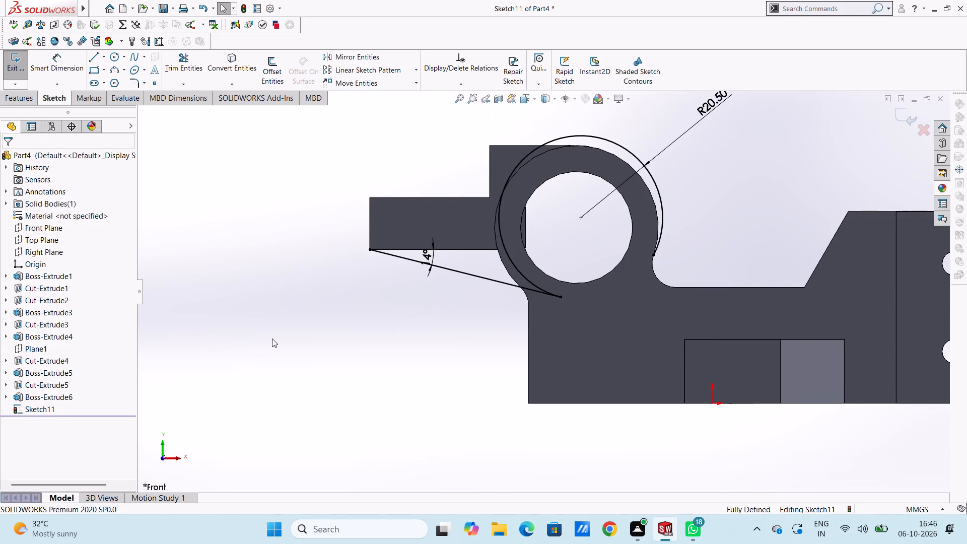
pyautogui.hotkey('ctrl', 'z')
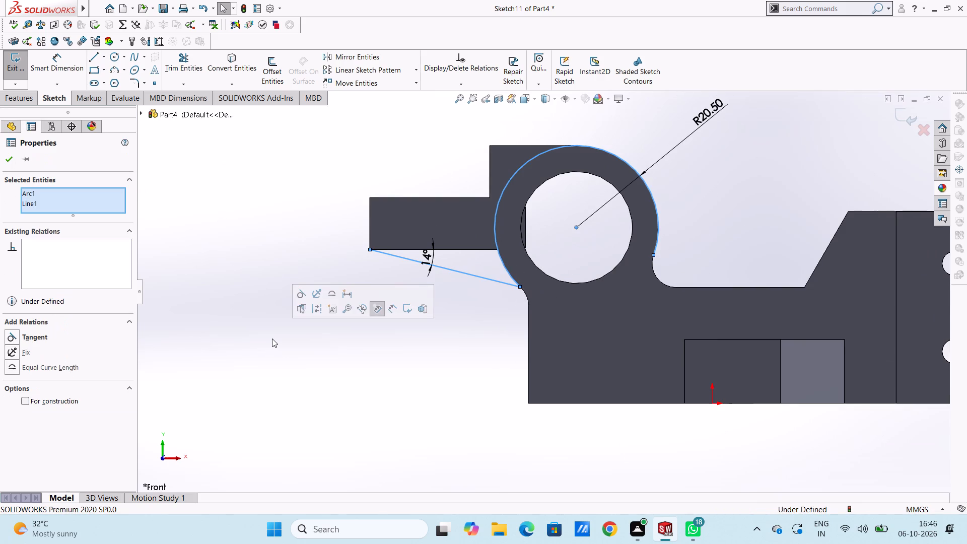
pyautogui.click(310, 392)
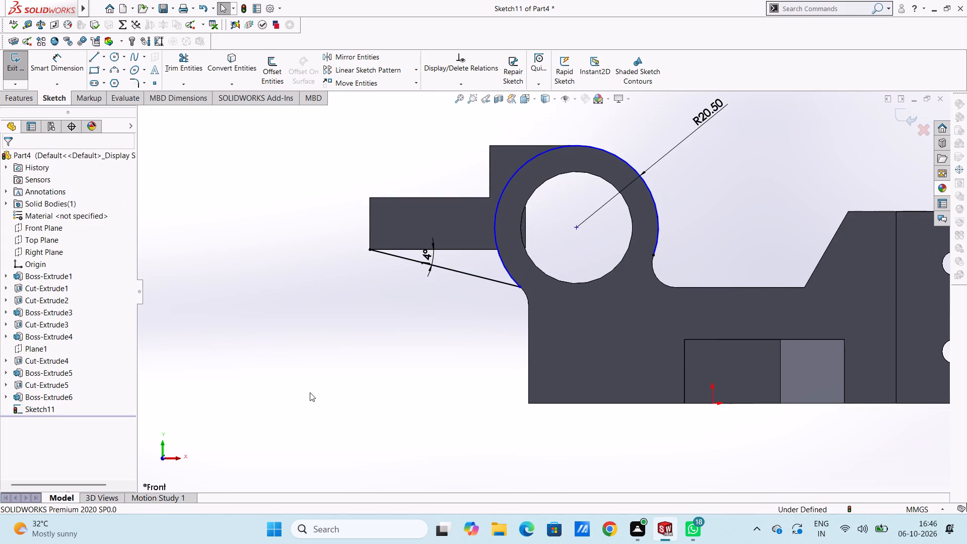
# Dimension the vertical distance from the origin to the point where the sloped line meets the ring arc.
pyautogui.moveTo(72, 60); pyautogui.dragTo(75, 69)
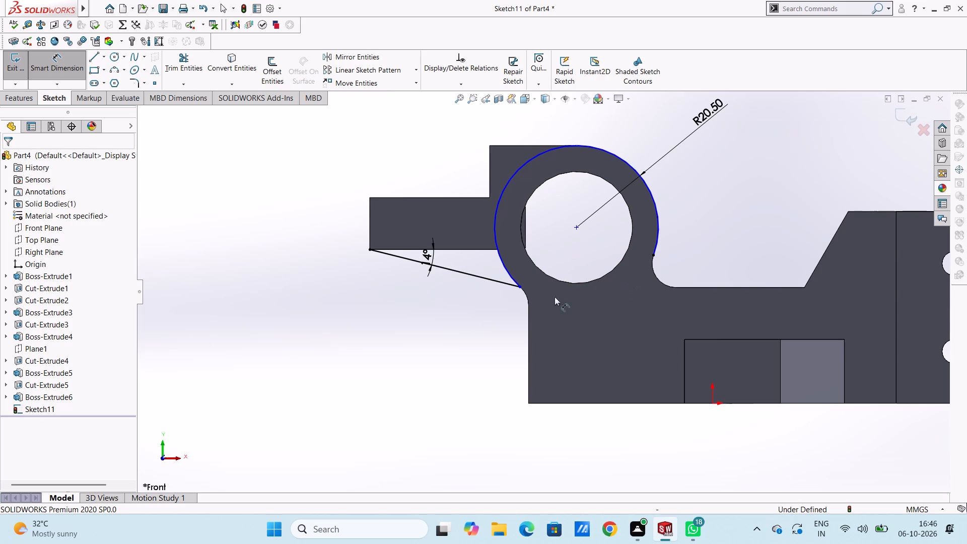
pyautogui.click(521, 287)
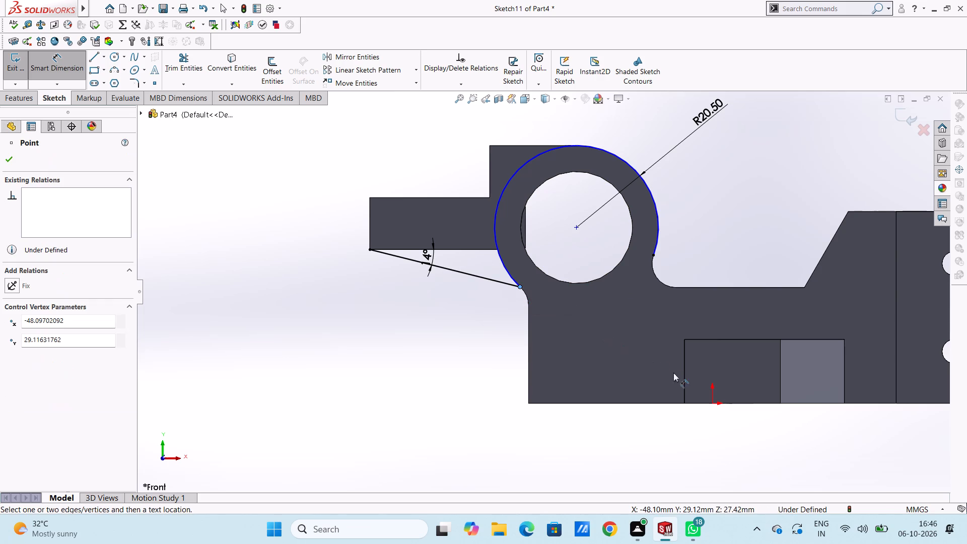
pyautogui.click(713, 401)
pyautogui.click(358, 381)
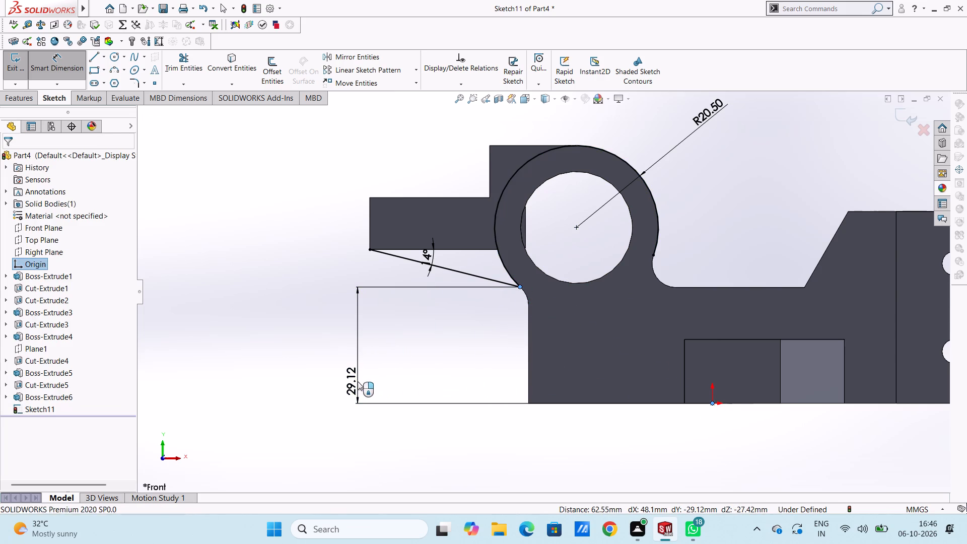
pyautogui.click(315, 360)
pyautogui.click(309, 355)
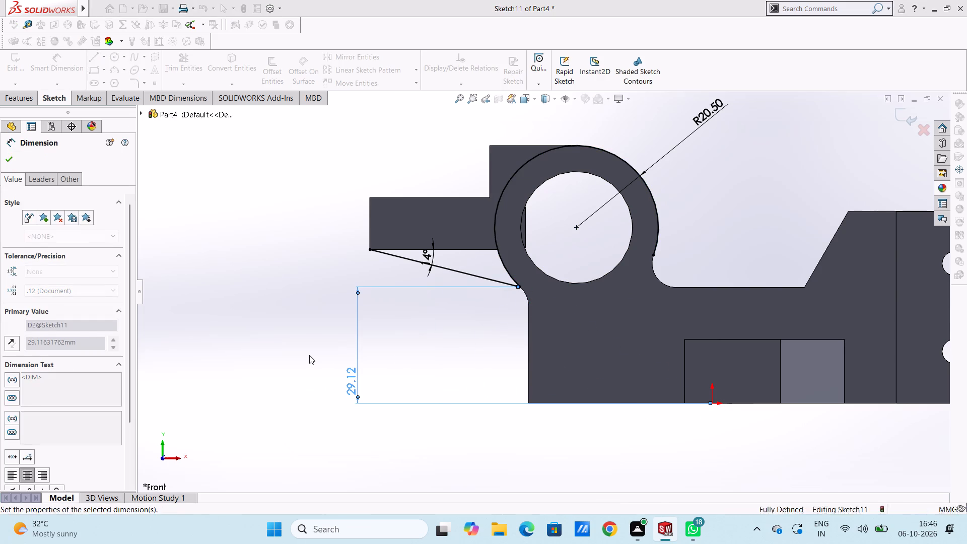
pyautogui.press('Escape')
pyautogui.press('Escape')
pyautogui.press('Escape')
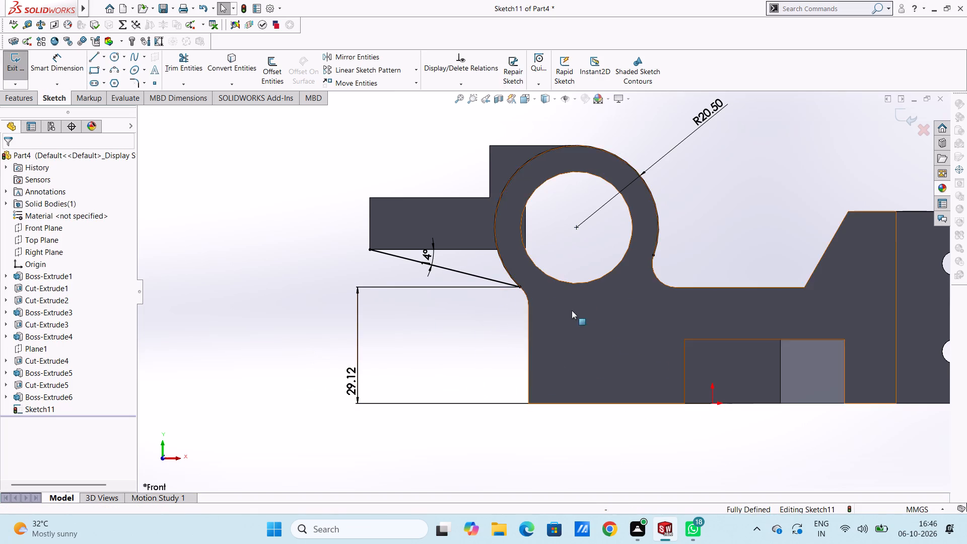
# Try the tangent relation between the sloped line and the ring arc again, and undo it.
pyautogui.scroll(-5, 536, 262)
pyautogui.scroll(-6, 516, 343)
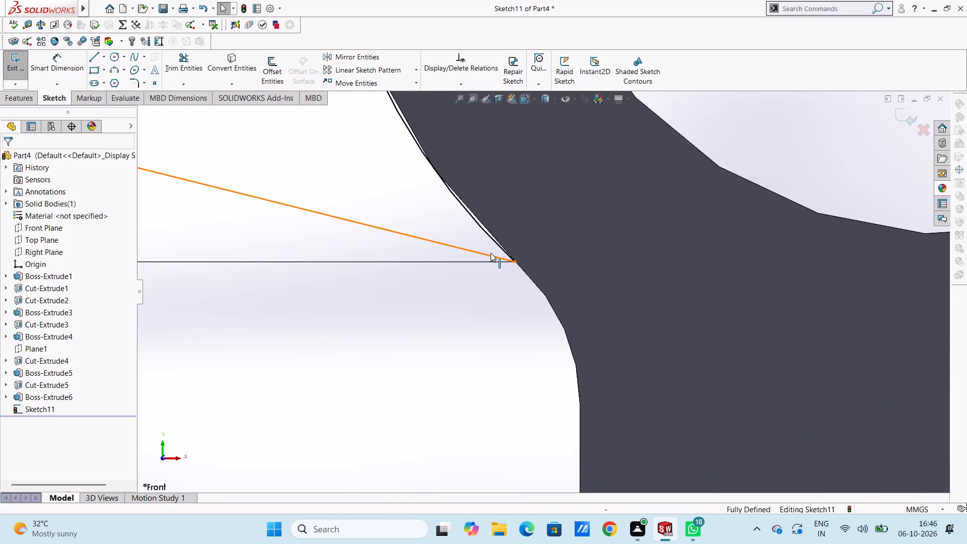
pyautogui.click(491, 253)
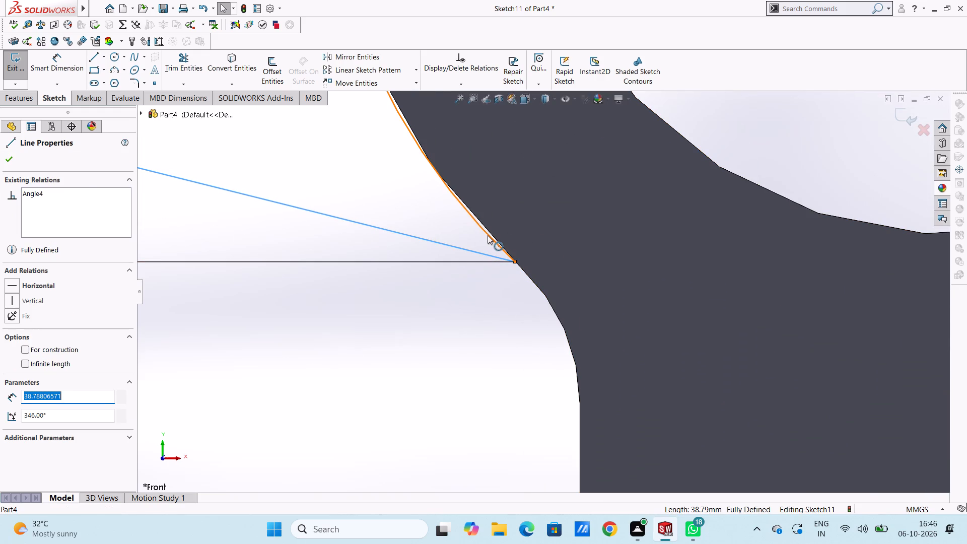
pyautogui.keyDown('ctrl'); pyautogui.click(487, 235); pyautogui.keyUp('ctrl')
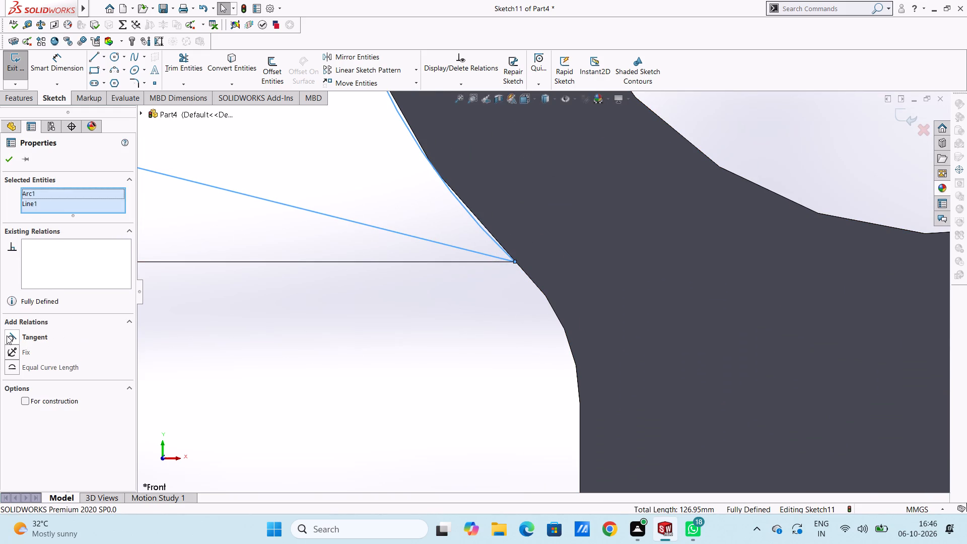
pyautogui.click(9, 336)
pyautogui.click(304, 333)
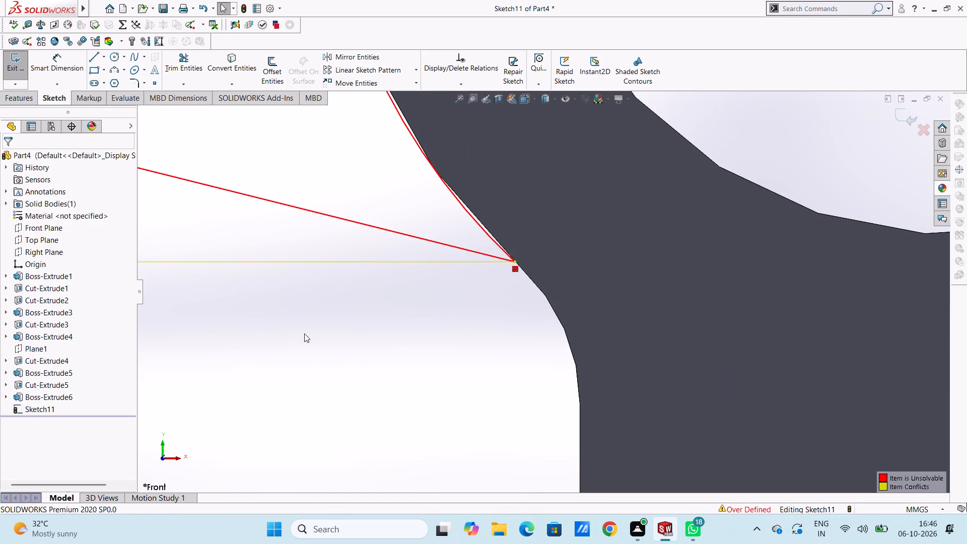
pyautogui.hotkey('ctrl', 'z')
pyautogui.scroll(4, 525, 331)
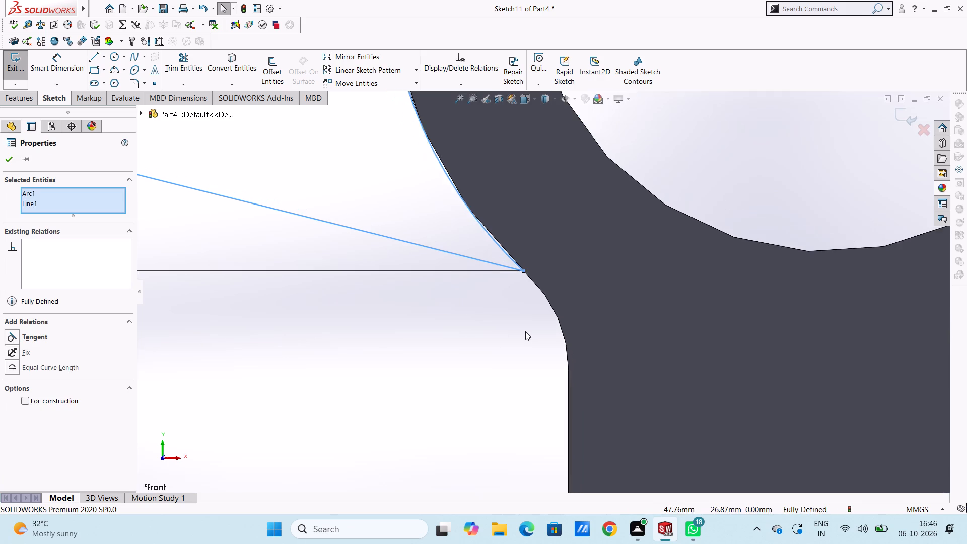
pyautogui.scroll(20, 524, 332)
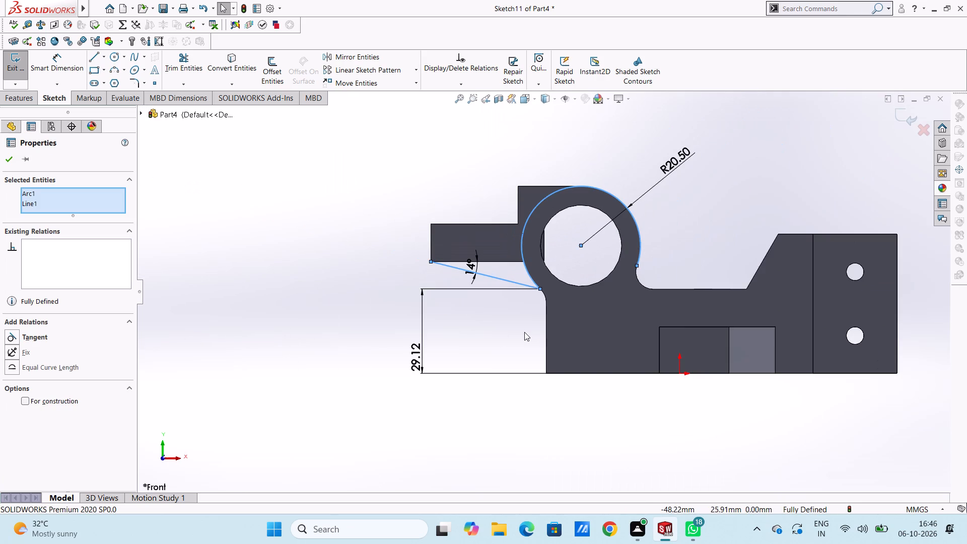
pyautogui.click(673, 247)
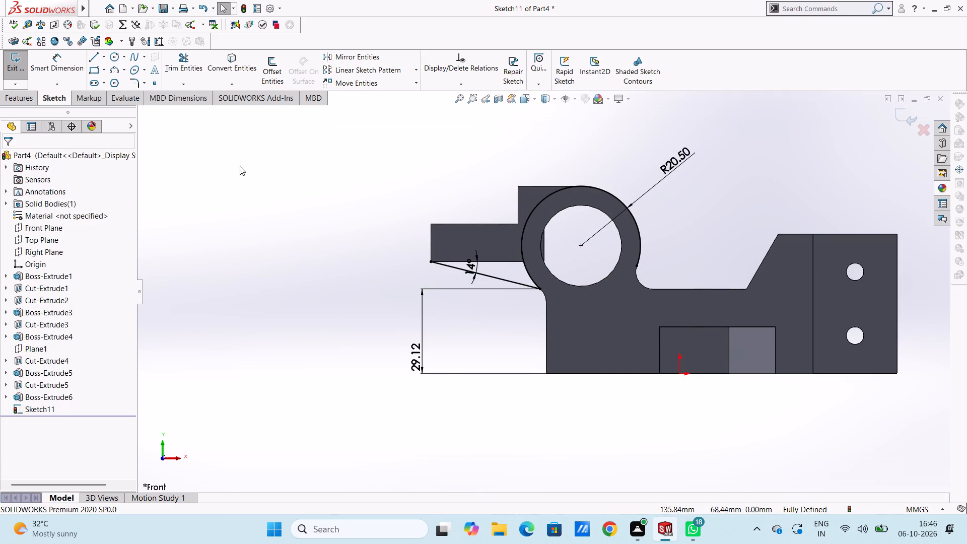
# Sketch a horizontal line about 34 mm long along the arm's underside, from its outer lower corner to just past the ring arc.
pyautogui.click(99, 56)
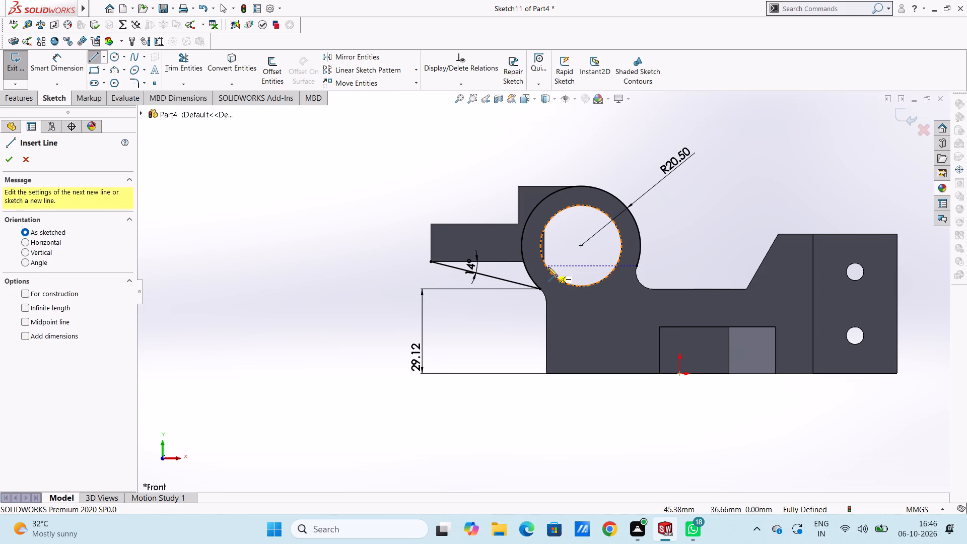
pyautogui.scroll(-4, 548, 267)
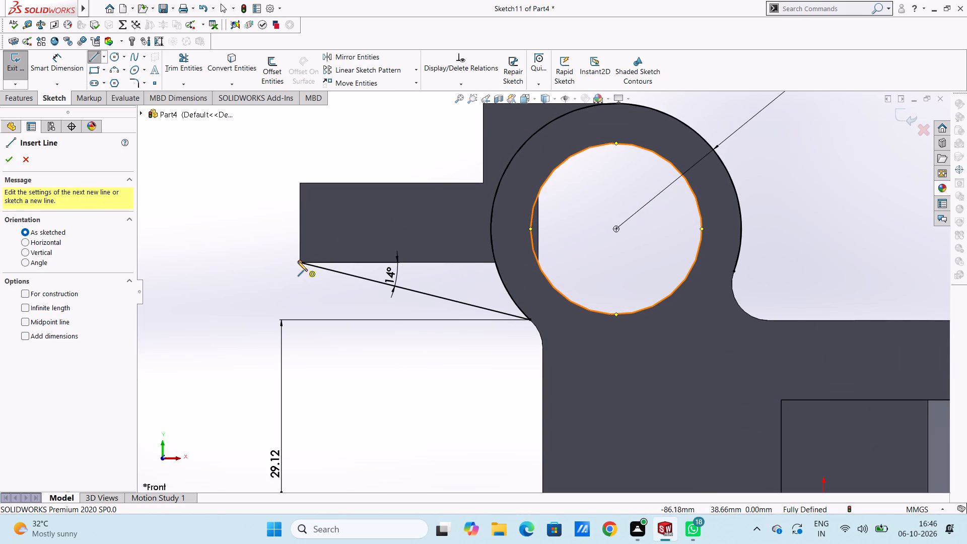
pyautogui.click(299, 260)
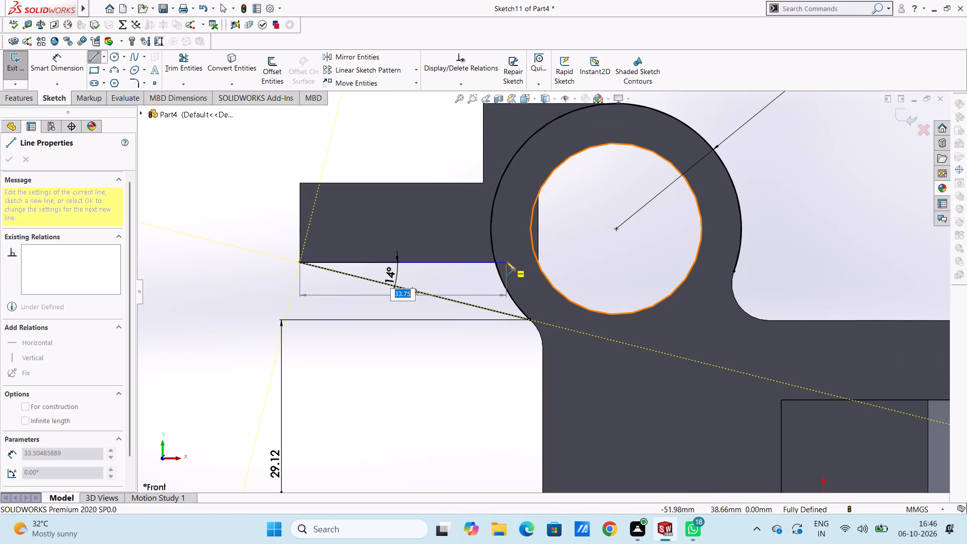
pyautogui.click(509, 261)
pyautogui.press('Escape')
pyautogui.press('Escape')
pyautogui.press('Escape')
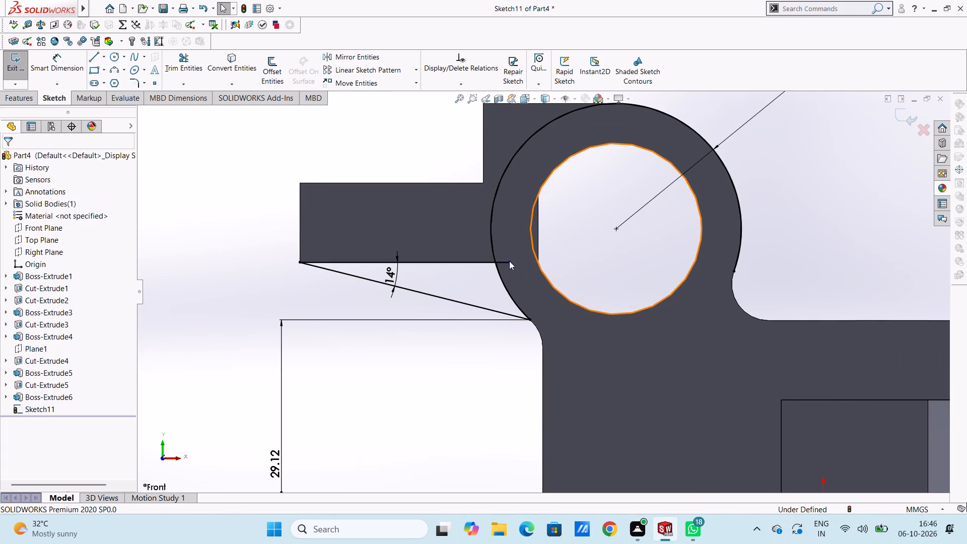
# Trim the horizontal line's overshoot and the arc's portion above that line, leaving a closed wedge profile under the arm.
pyautogui.click(195, 64)
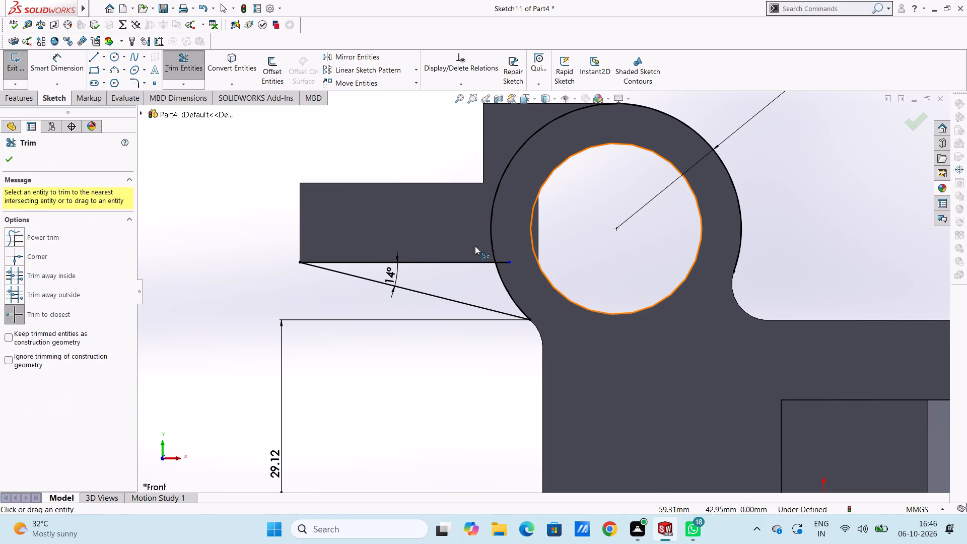
pyautogui.click(502, 263)
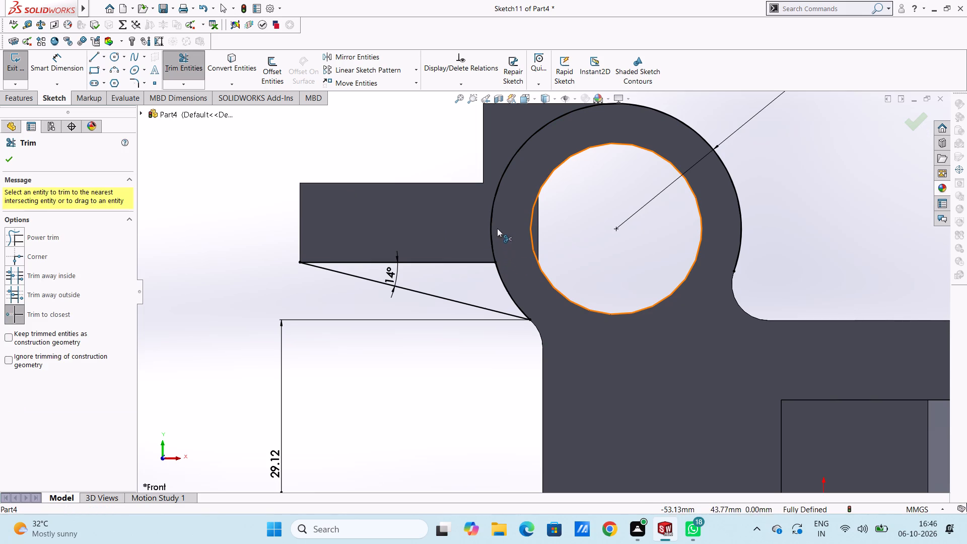
pyautogui.click(491, 225)
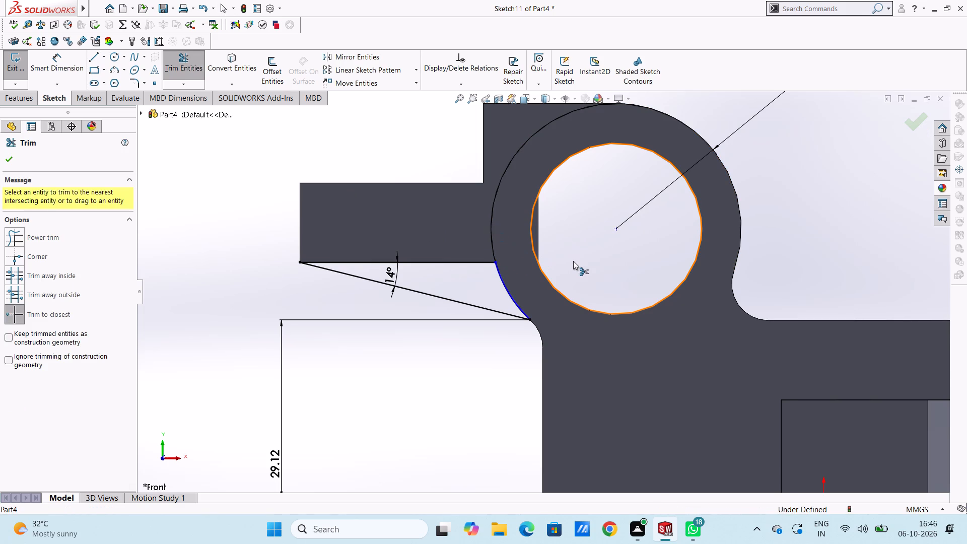
pyautogui.press('Escape')
pyautogui.press('Escape')
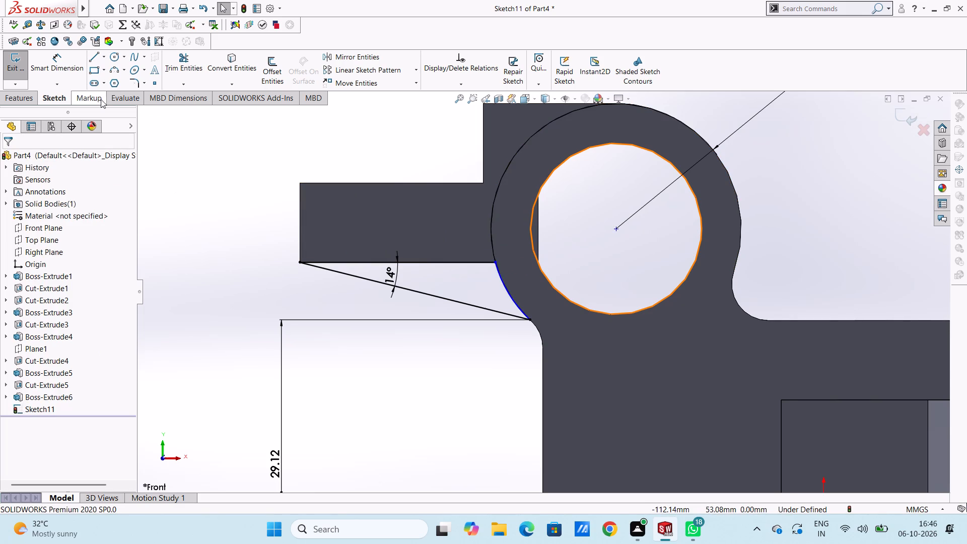
pyautogui.scroll(3, 483, 324)
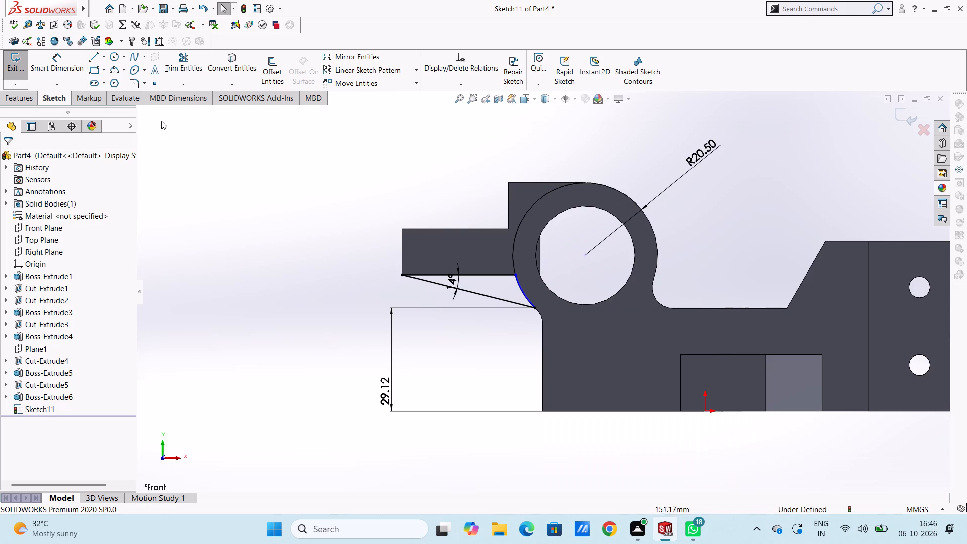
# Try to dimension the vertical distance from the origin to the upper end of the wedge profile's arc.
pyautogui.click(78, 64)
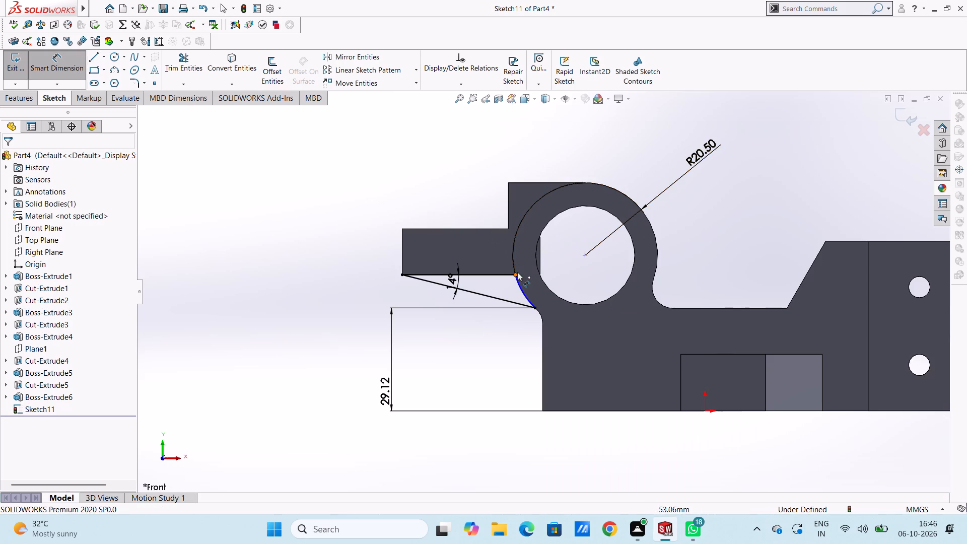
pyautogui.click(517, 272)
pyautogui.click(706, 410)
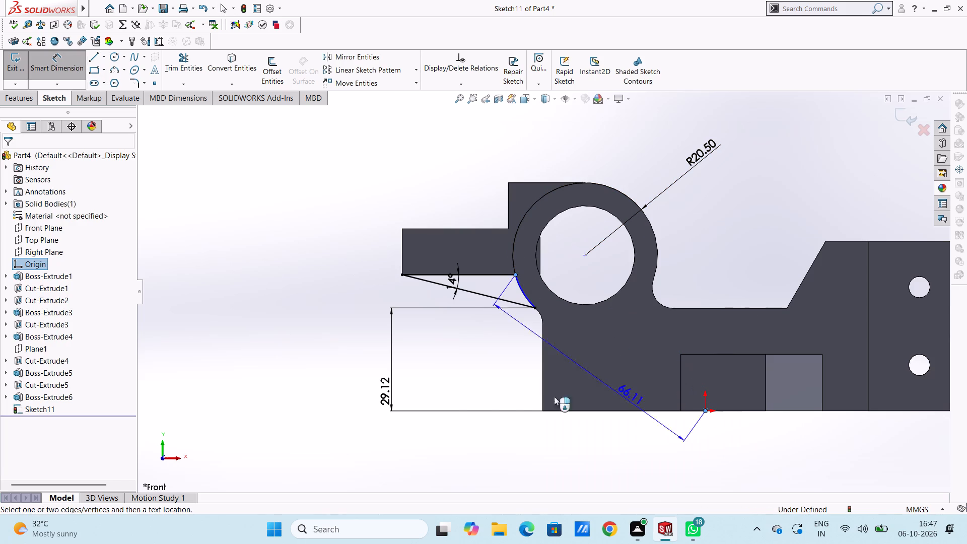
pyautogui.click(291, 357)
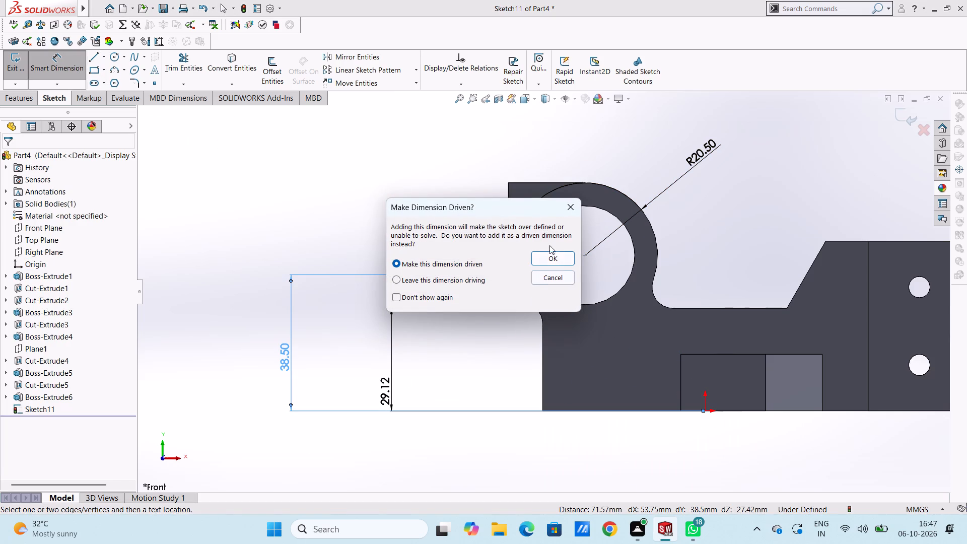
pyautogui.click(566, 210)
# Dimension the horizontal distance from the origin to the point where the arm's underside line meets the ring arc.
pyautogui.click(513, 273)
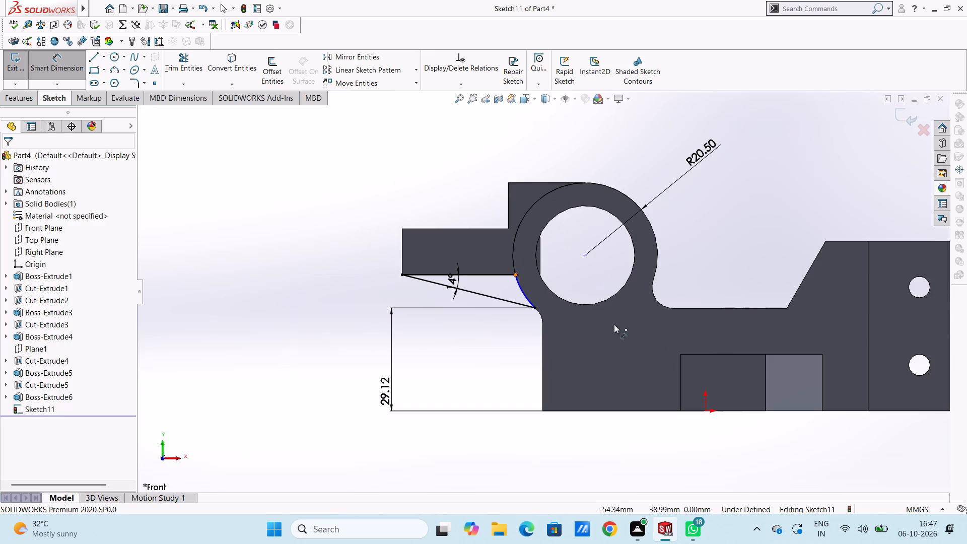
pyautogui.click(705, 411)
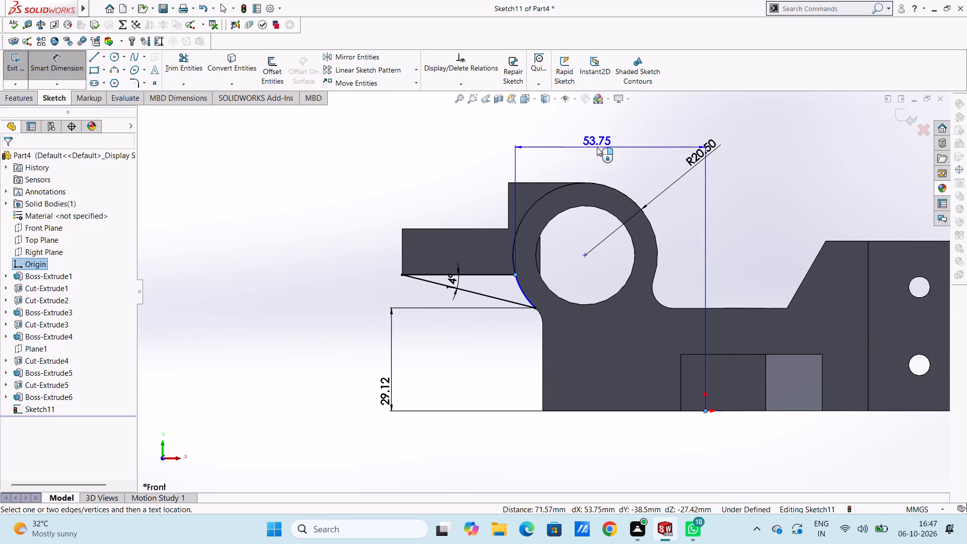
pyautogui.click(605, 121)
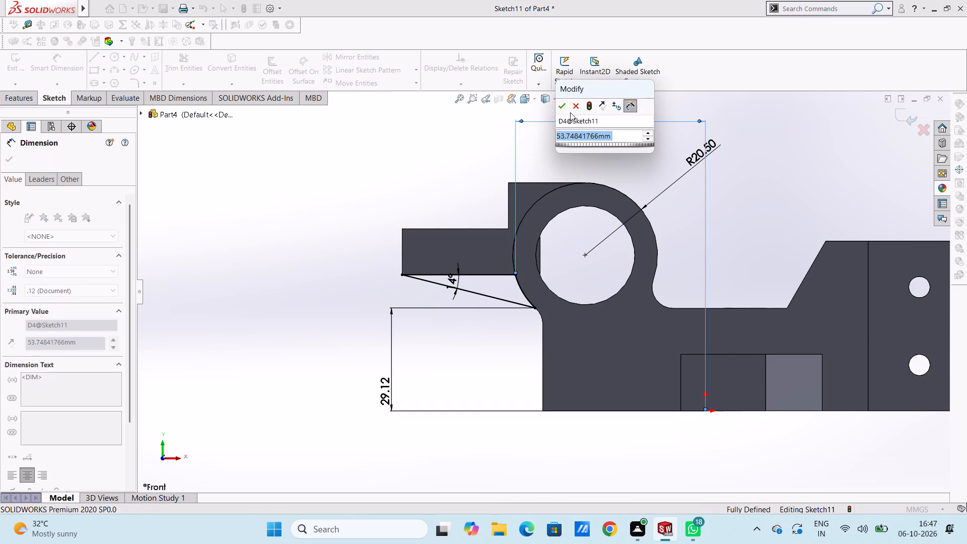
pyautogui.click(562, 106)
pyautogui.click(503, 137)
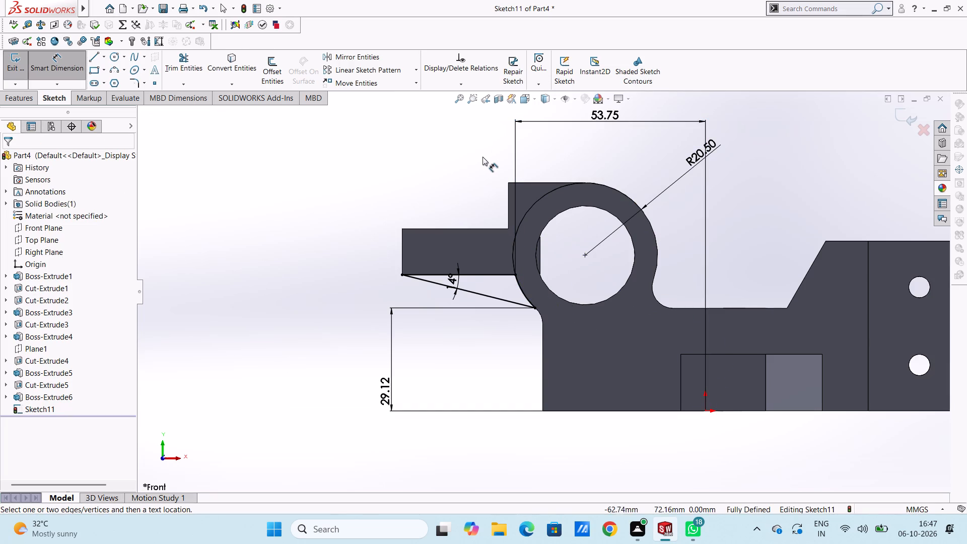
pyautogui.moveTo(478, 161); pyautogui.dragTo(465, 227, button='middle')
pyautogui.scroll(1, 451, 233)
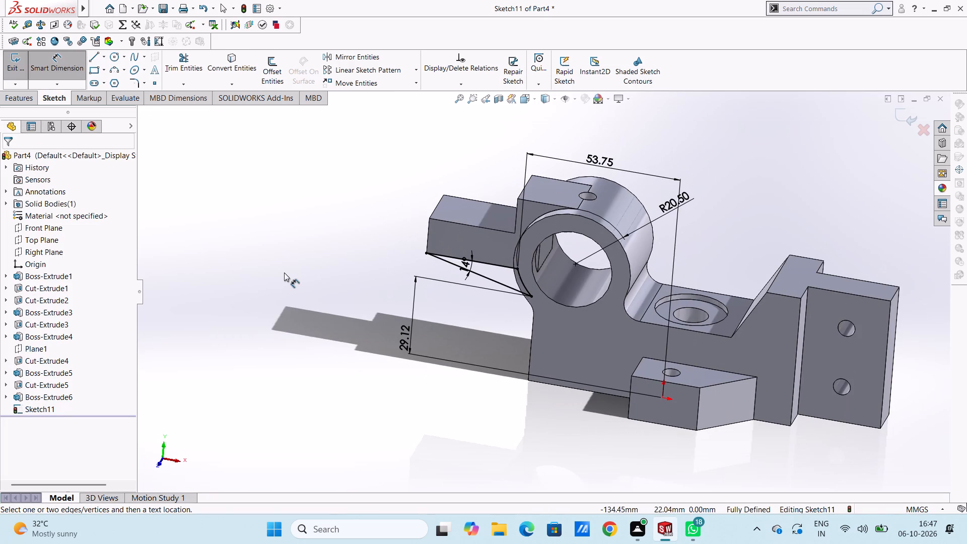
pyautogui.press('Escape')
# Extrude the wedge profile 20 mm blind in the reversed direction beneath the arm, merging it with the body.
pyautogui.scroll(-3, 560, 265)
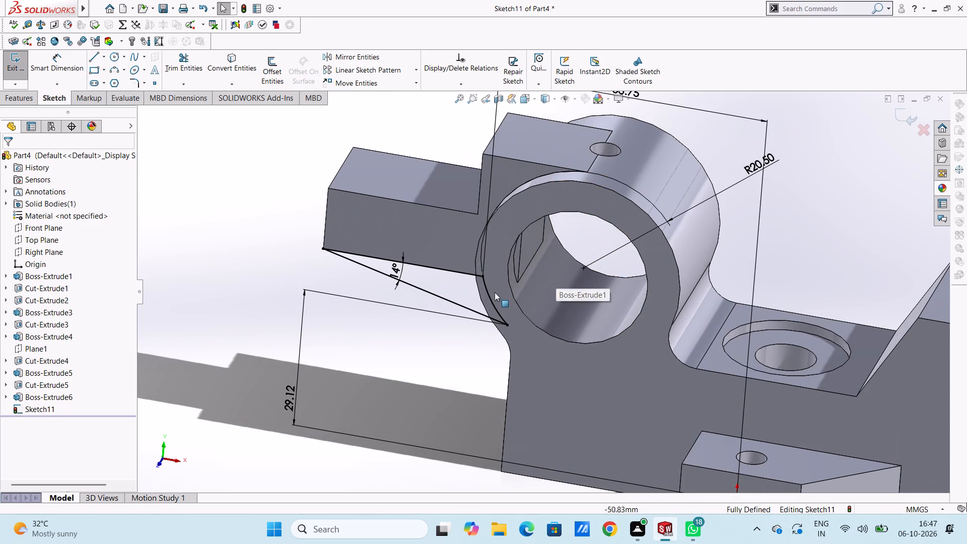
pyautogui.click(24, 97)
pyautogui.click(13, 71)
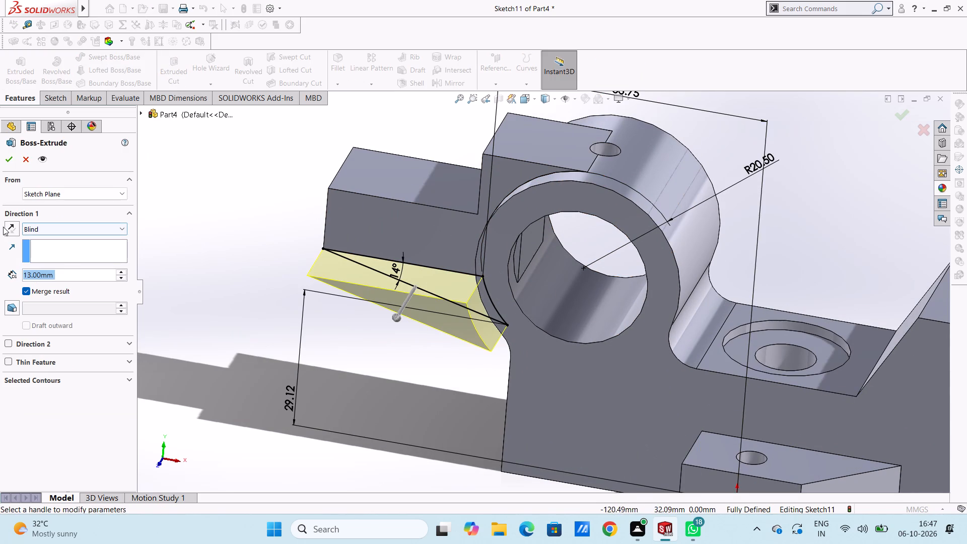
pyautogui.click(3, 227)
pyautogui.click(6, 228)
pyautogui.doubleClick(73, 270)
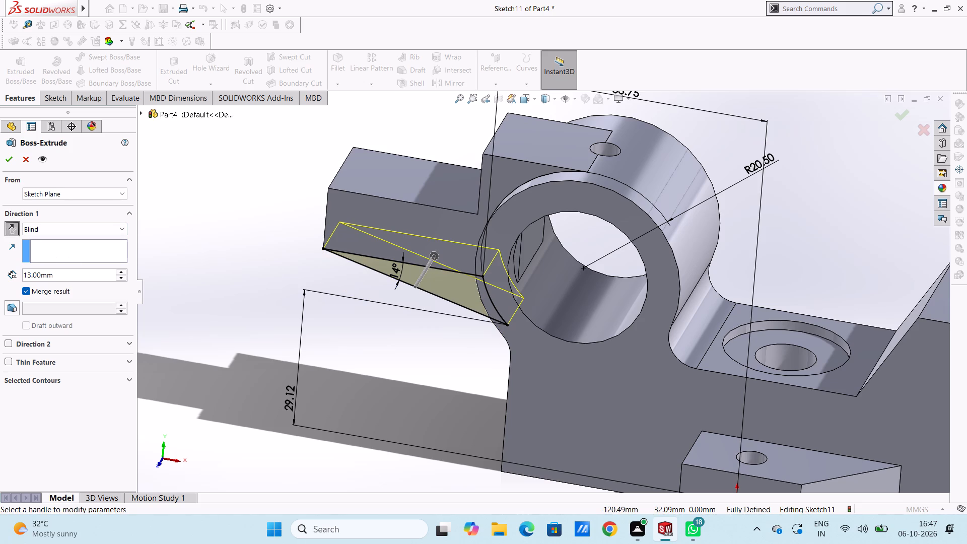
pyautogui.write('20')
pyautogui.press('Return')
pyautogui.scroll(-1, 290, 189)
pyautogui.moveTo(290, 189); pyautogui.dragTo(325, 217, button='middle')
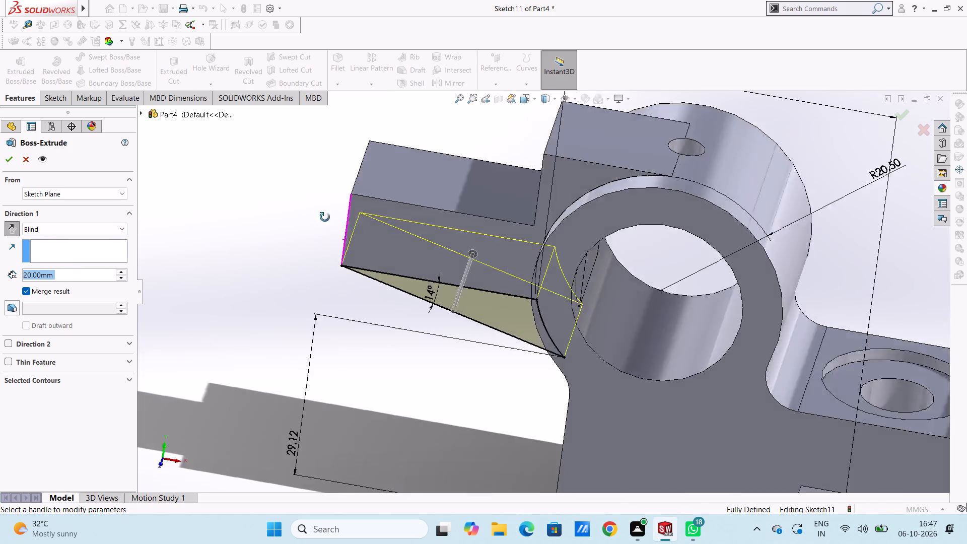
pyautogui.moveTo(325, 217); pyautogui.dragTo(406, 286, button='middle')
pyautogui.scroll(3, 396, 287)
pyautogui.moveTo(516, 269); pyautogui.dragTo(485, 342, button='middle')
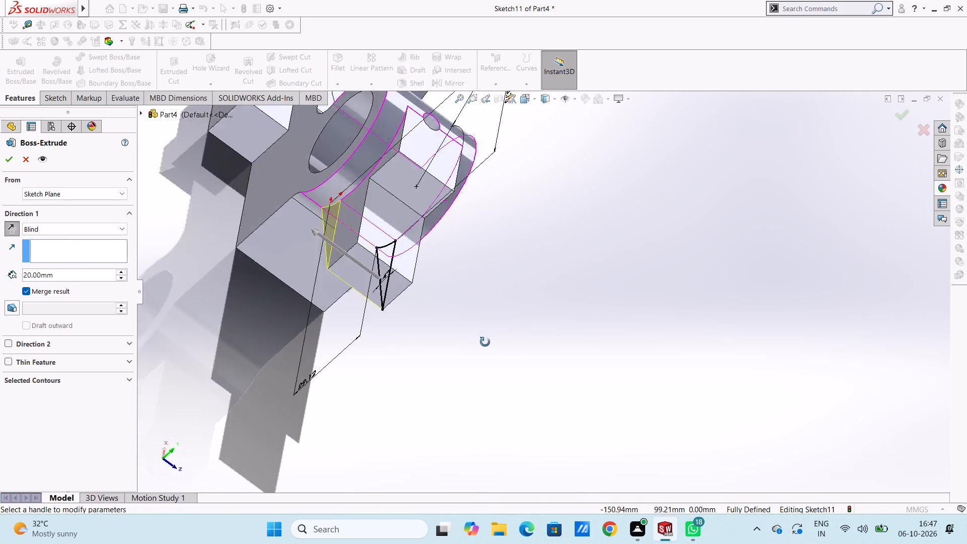
pyautogui.moveTo(485, 342); pyautogui.dragTo(459, 366, button='middle')
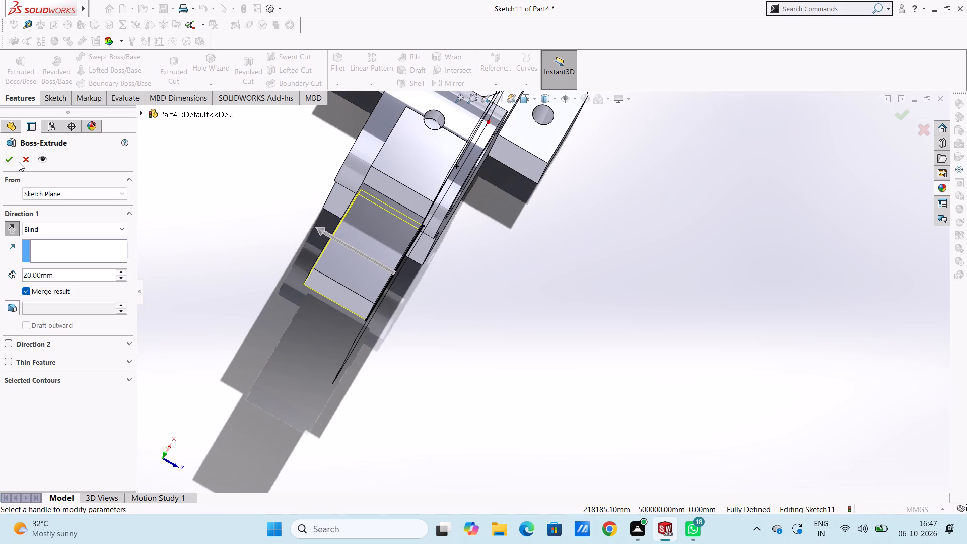
pyautogui.click(13, 161)
pyautogui.click(221, 222)
# Examine the bracket from all sides and in isometric view, checking the wedge under the arm.
pyautogui.scroll(2, 231, 237)
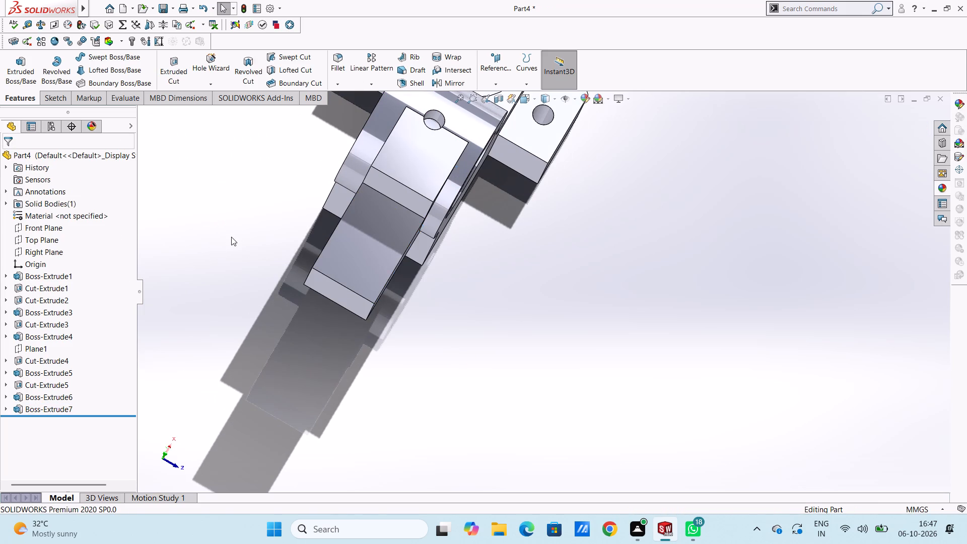
pyautogui.scroll(3, 231, 237)
pyautogui.moveTo(283, 268); pyautogui.dragTo(264, 187, button='middle')
pyautogui.moveTo(330, 268); pyautogui.dragTo(308, 211, button='middle')
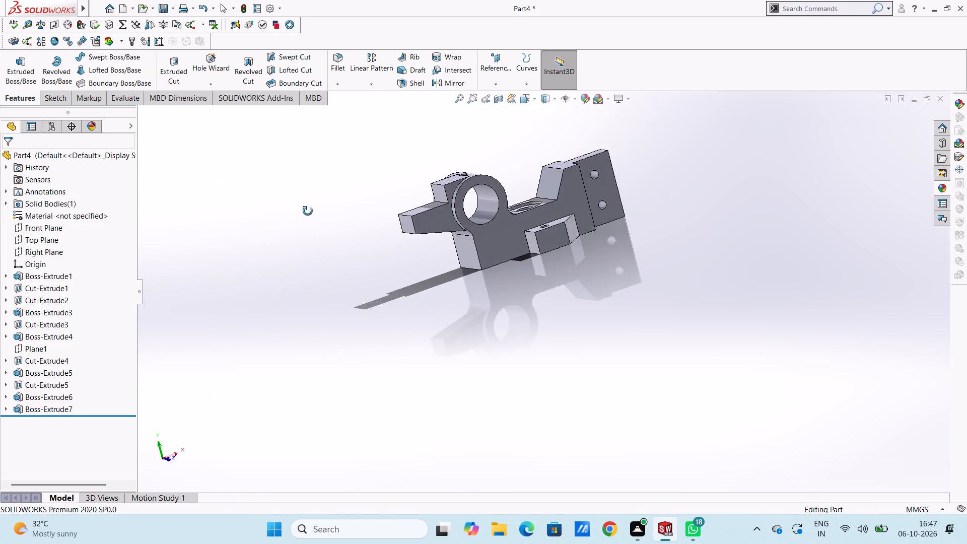
pyautogui.moveTo(308, 211); pyautogui.dragTo(304, 199, button='middle')
pyautogui.moveTo(355, 302); pyautogui.dragTo(405, 328, button='middle')
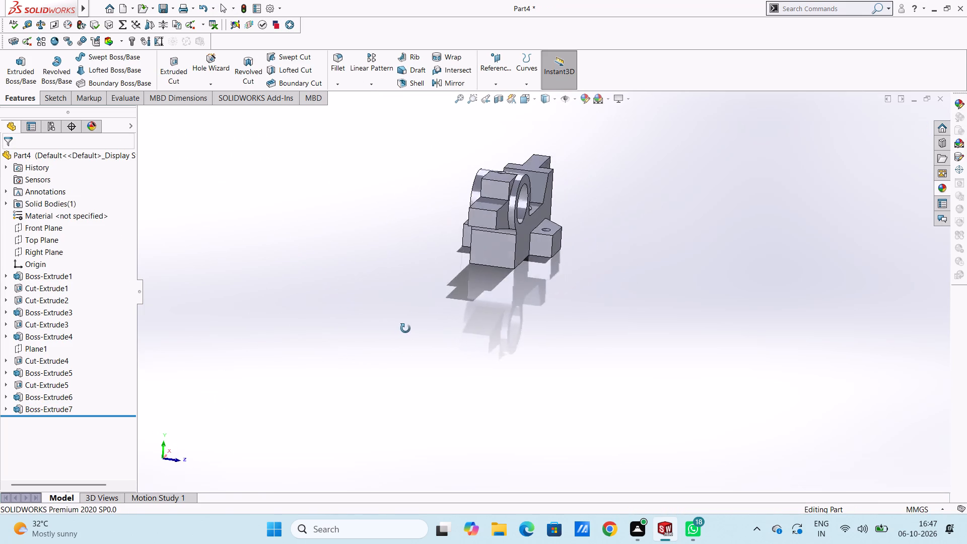
pyautogui.moveTo(405, 328); pyautogui.dragTo(329, 283, button='middle')
pyautogui.moveTo(384, 287); pyautogui.dragTo(428, 342, button='middle')
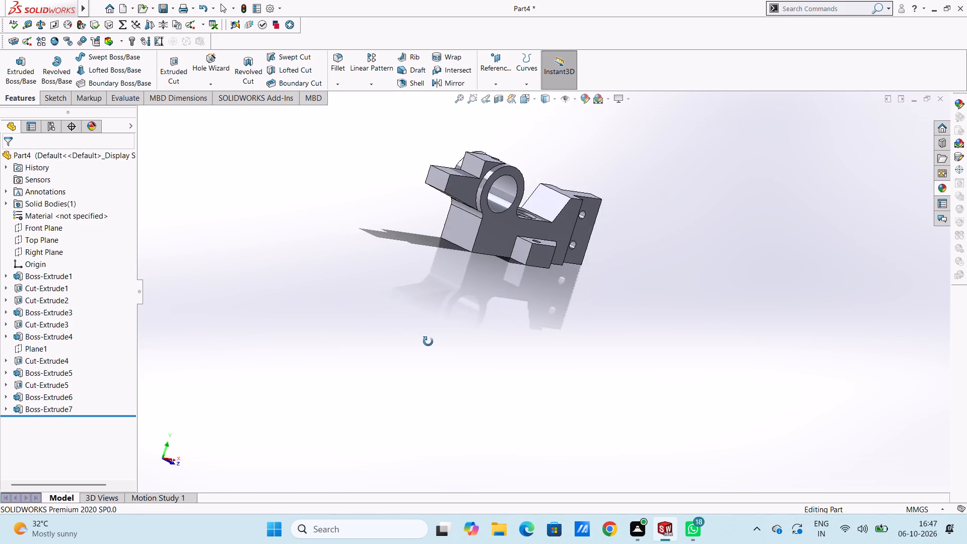
pyautogui.moveTo(428, 342); pyautogui.dragTo(322, 392, button='middle')
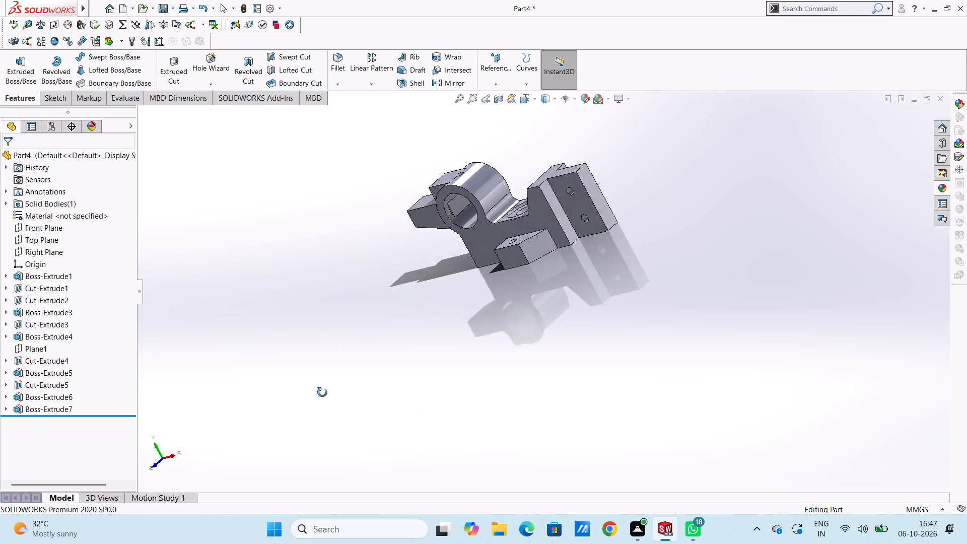
pyautogui.moveTo(322, 392); pyautogui.dragTo(322, 392, button='middle')
pyautogui.moveTo(441, 295); pyautogui.dragTo(467, 421, button='middle')
pyautogui.moveTo(488, 289); pyautogui.dragTo(442, 333, button='middle')
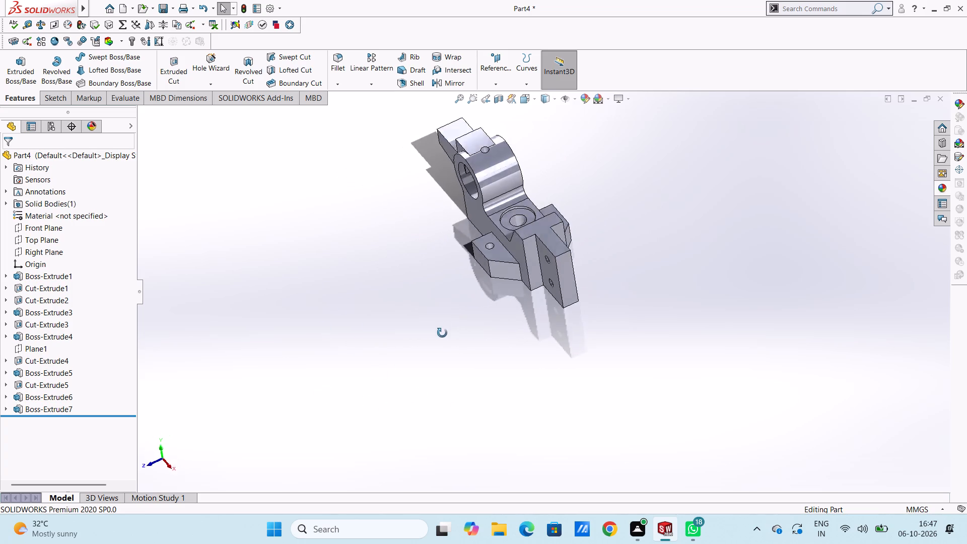
pyautogui.moveTo(442, 333); pyautogui.dragTo(441, 334, button='middle')
pyautogui.moveTo(415, 259); pyautogui.dragTo(379, 275, button='middle')
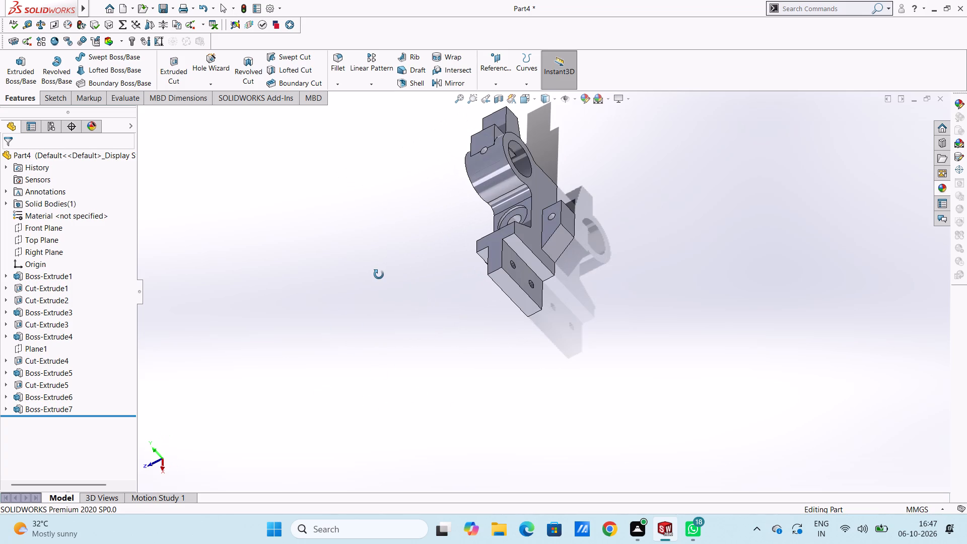
pyautogui.moveTo(379, 275); pyautogui.dragTo(463, 273, button='middle')
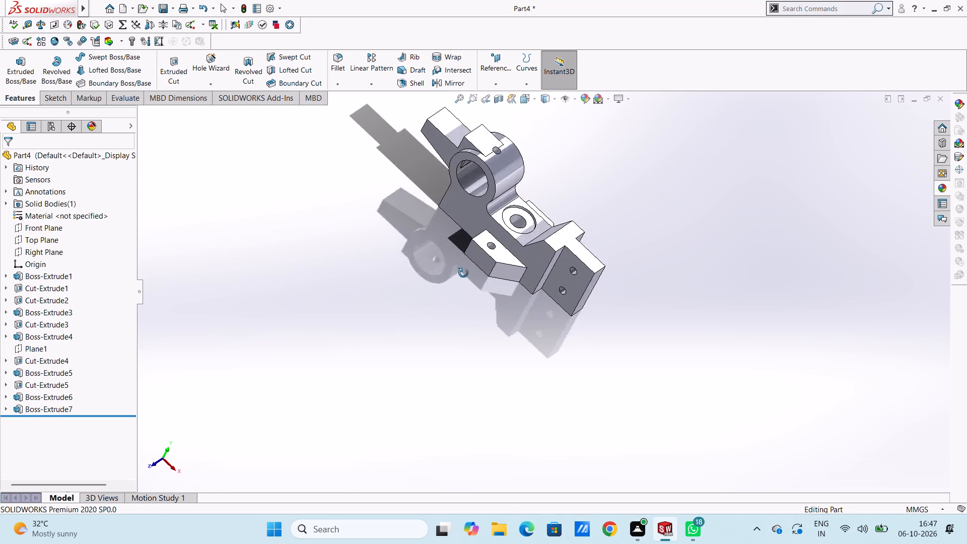
pyautogui.moveTo(463, 273); pyautogui.dragTo(354, 214, button='middle')
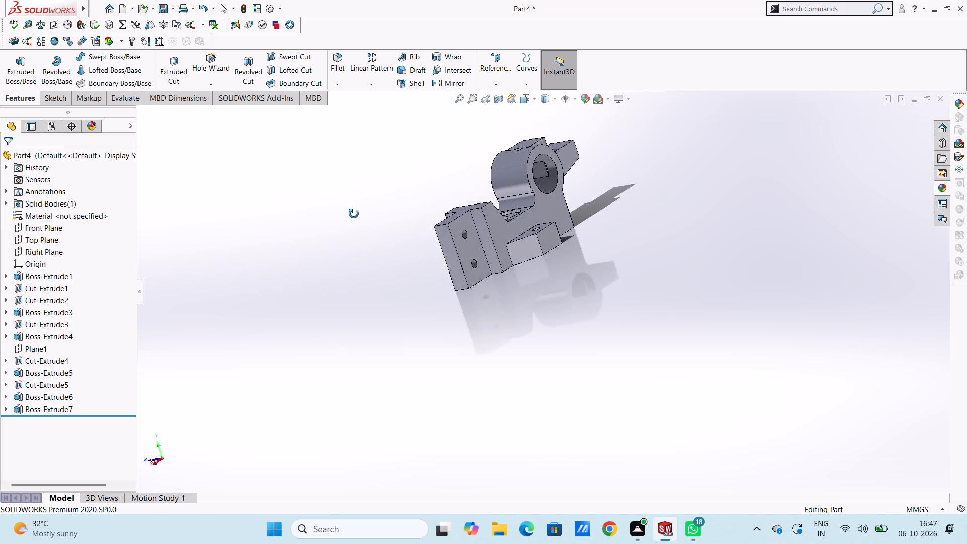
pyautogui.moveTo(354, 214); pyautogui.dragTo(520, 294, button='middle')
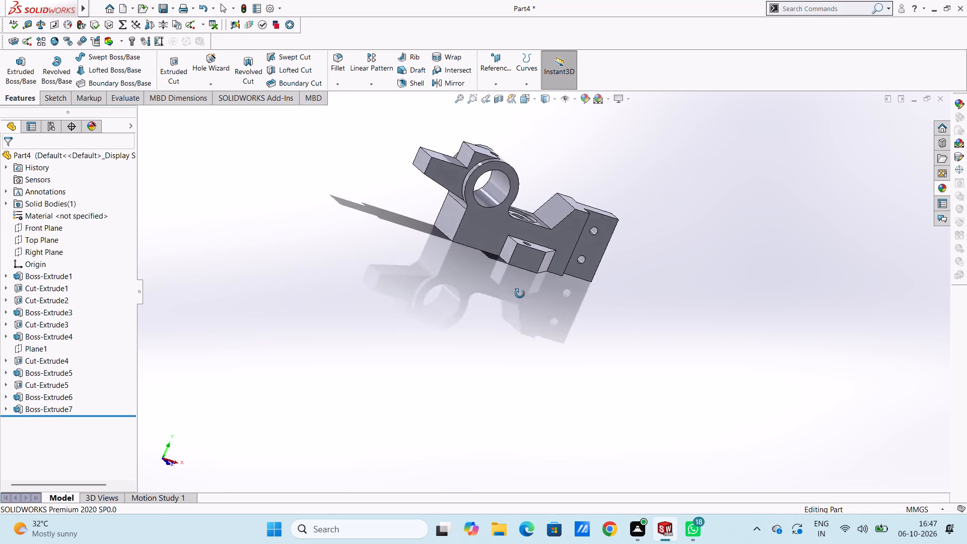
pyautogui.moveTo(520, 294); pyautogui.dragTo(498, 319, button='middle')
pyautogui.moveTo(457, 235); pyautogui.dragTo(435, 276, button='middle')
pyautogui.moveTo(438, 261); pyautogui.dragTo(439, 255, button='middle')
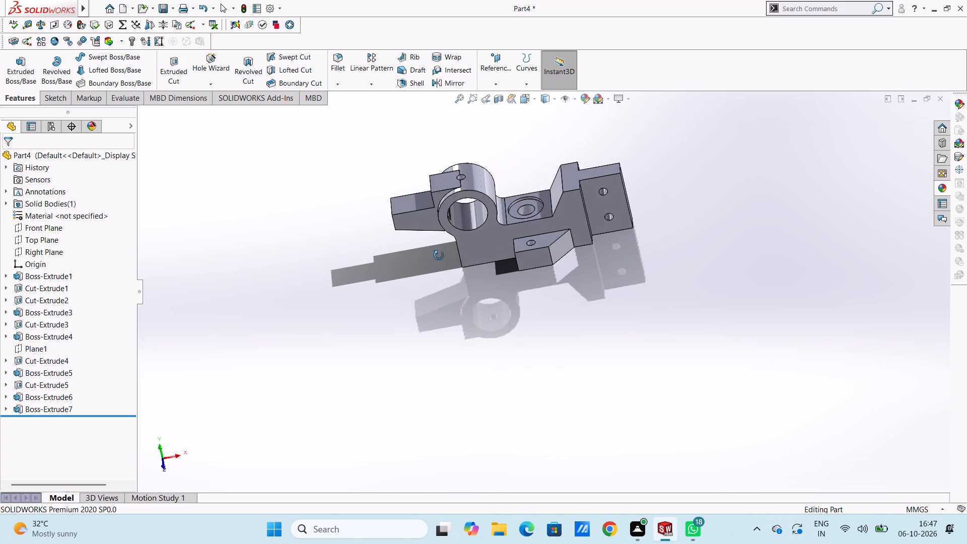
pyautogui.moveTo(439, 255); pyautogui.dragTo(449, 228, button='middle')
pyautogui.moveTo(404, 267); pyautogui.dragTo(387, 227, button='middle')
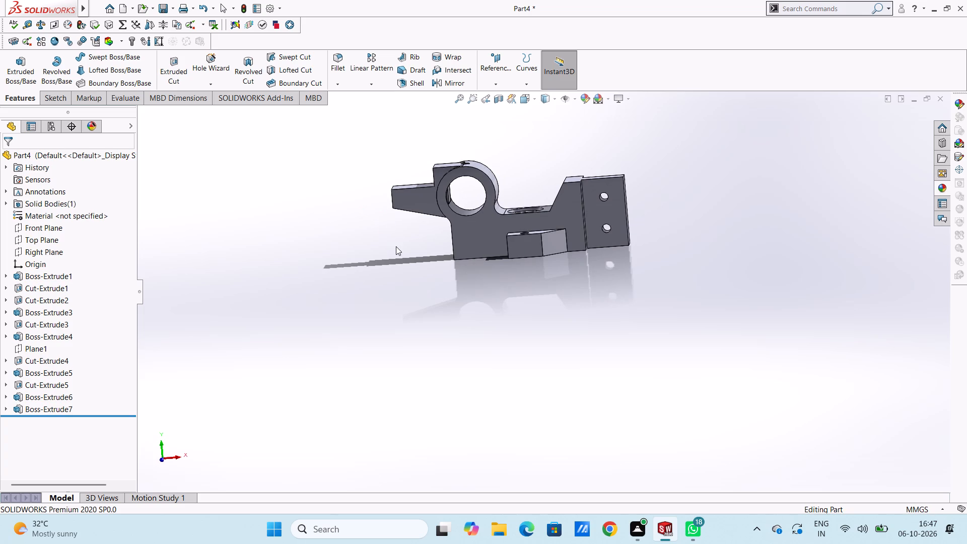
pyautogui.hotkey('ctrl', '7')
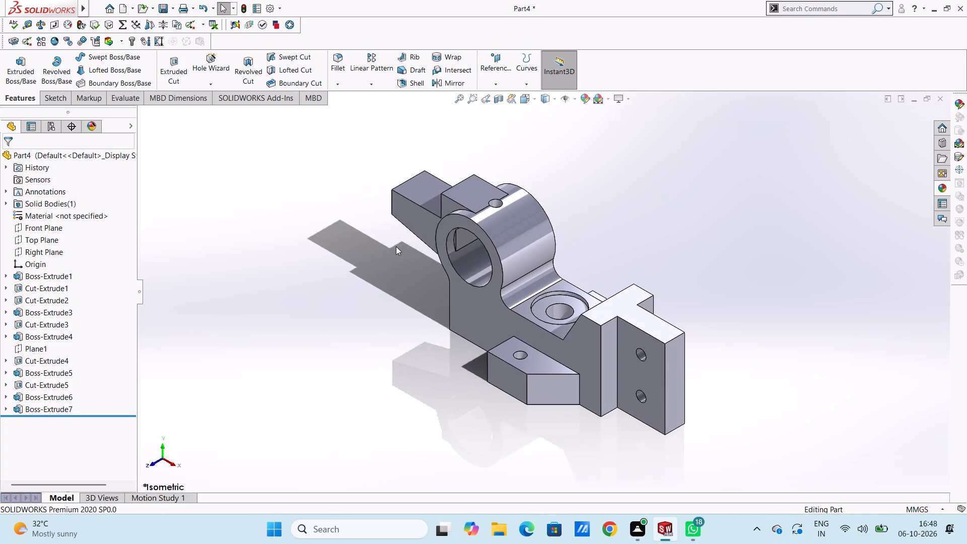
pyautogui.press('Escape')
# Start a sketch on the ring's front face and draw a 14 mm radius circle concentric with the bore.
pyautogui.hotkey('ctrl', '1')
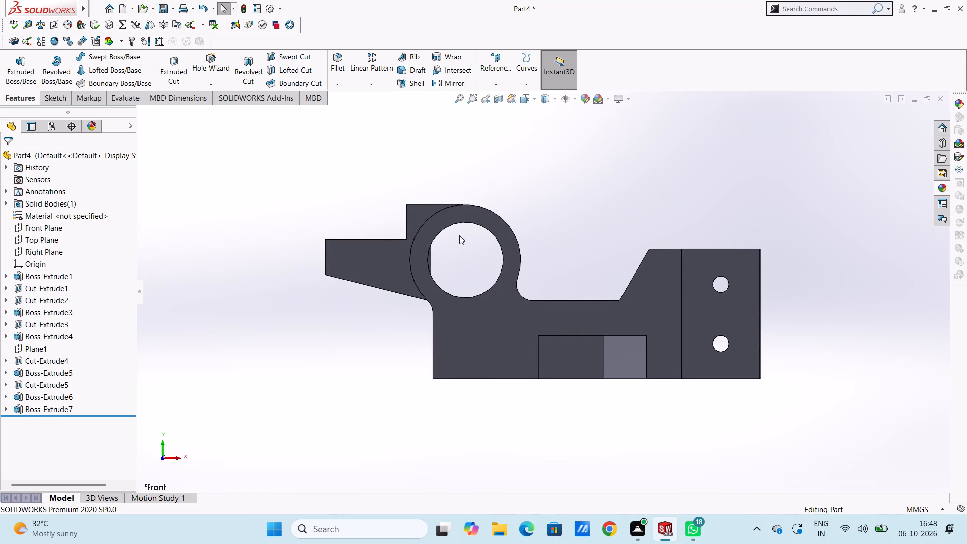
pyautogui.click(475, 219)
pyautogui.click(520, 191)
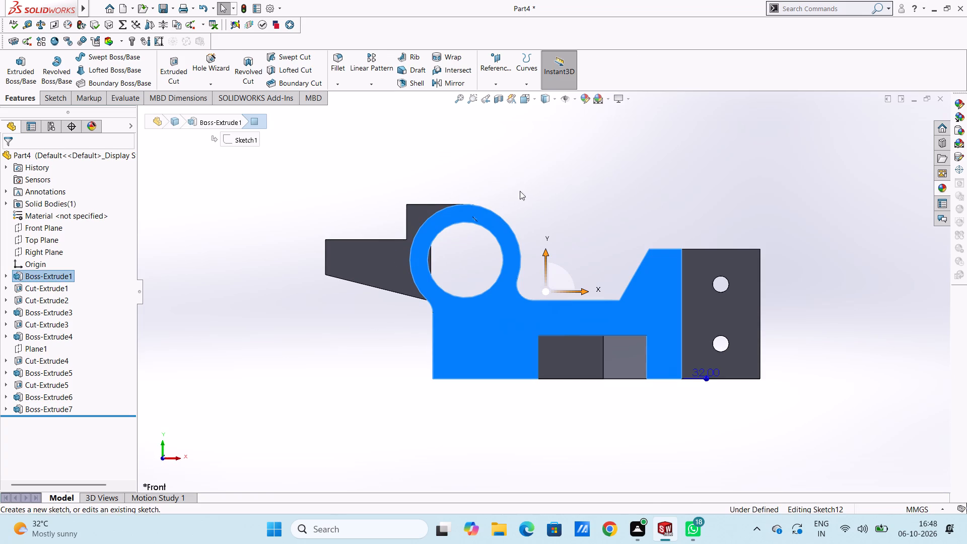
pyautogui.click(494, 172)
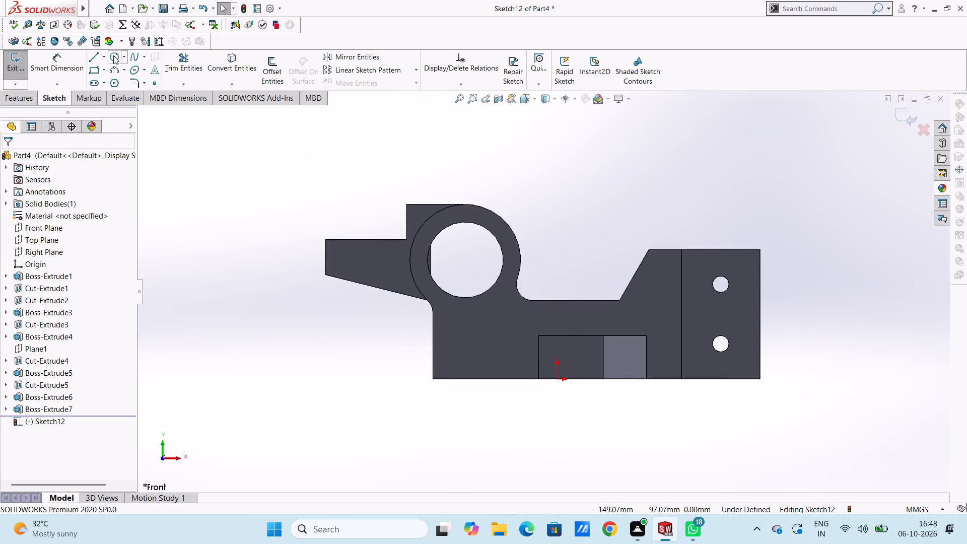
pyautogui.click(110, 55)
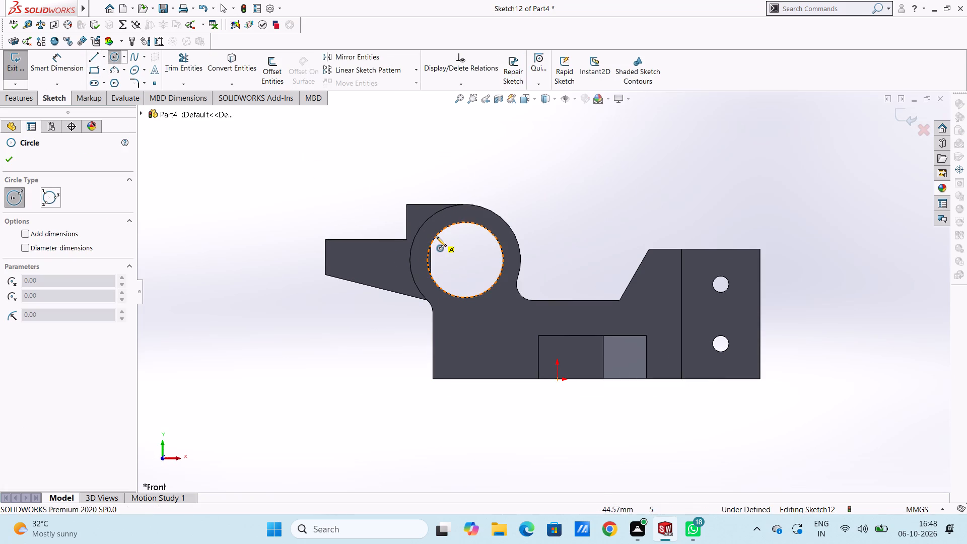
pyautogui.click(463, 259)
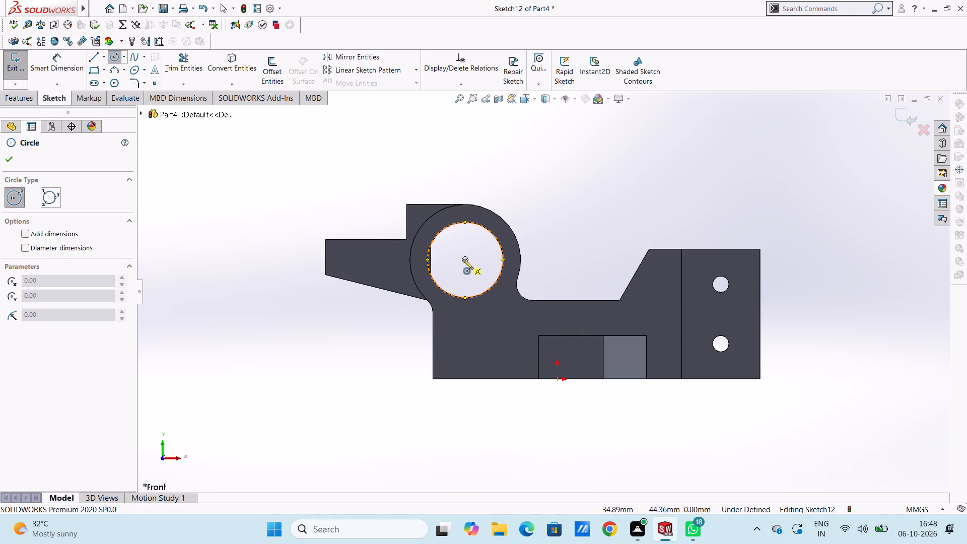
pyautogui.click(444, 228)
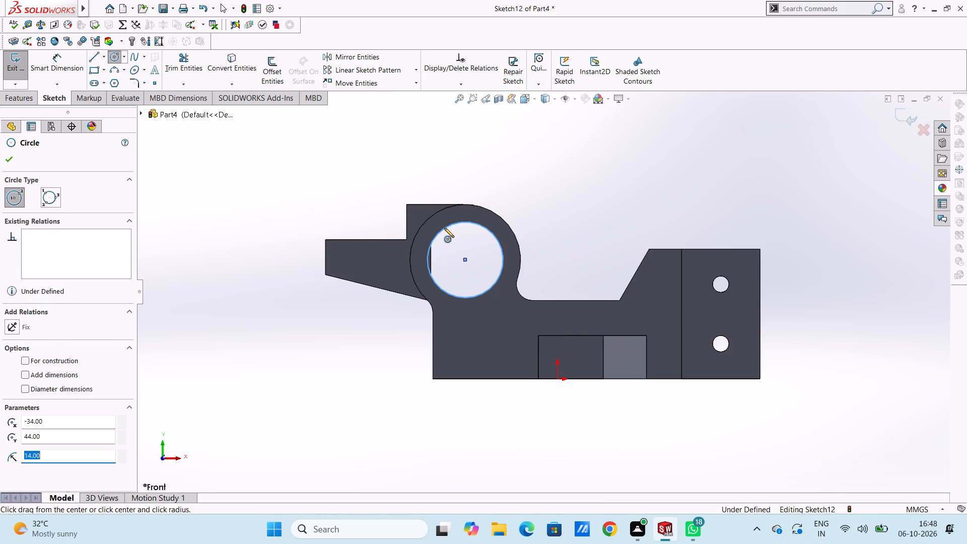
# Dimension the diameter of the circle drawn concentric with the bore.
pyautogui.press('Escape')
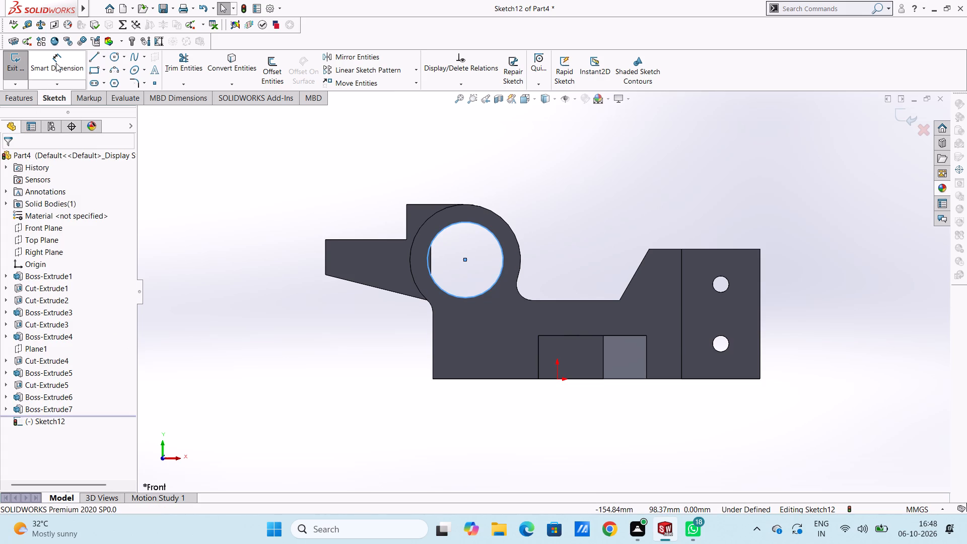
pyautogui.click(56, 63)
pyautogui.click(491, 231)
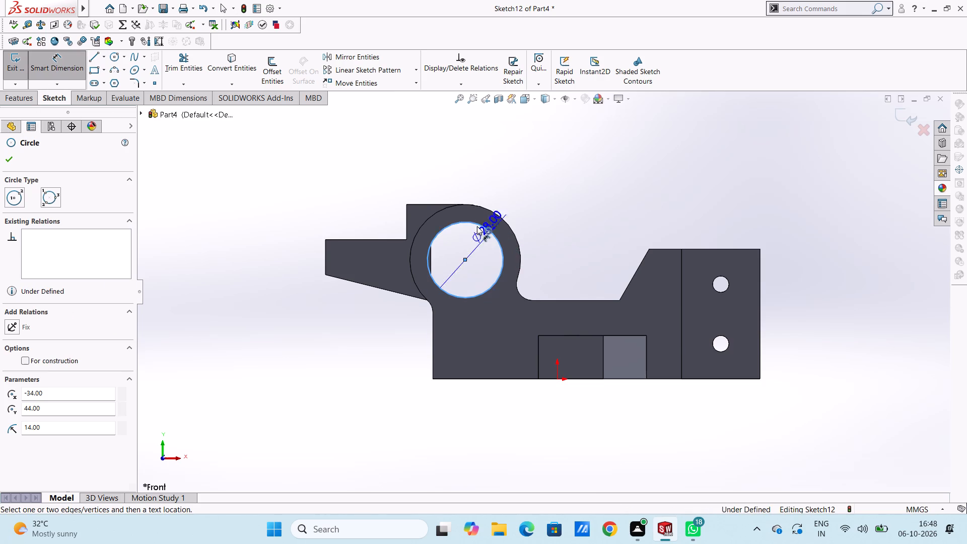
pyautogui.click(333, 367)
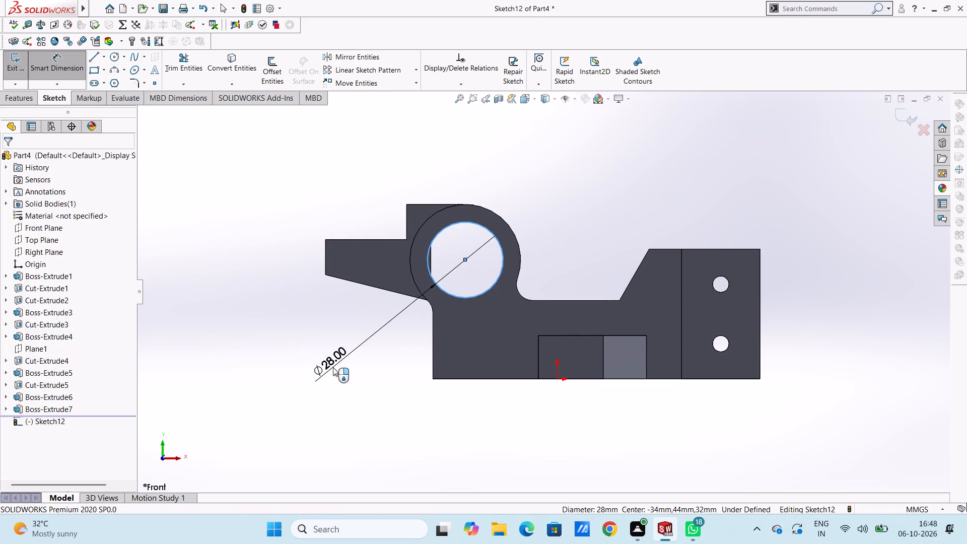
pyautogui.click(292, 353)
pyautogui.click(310, 333)
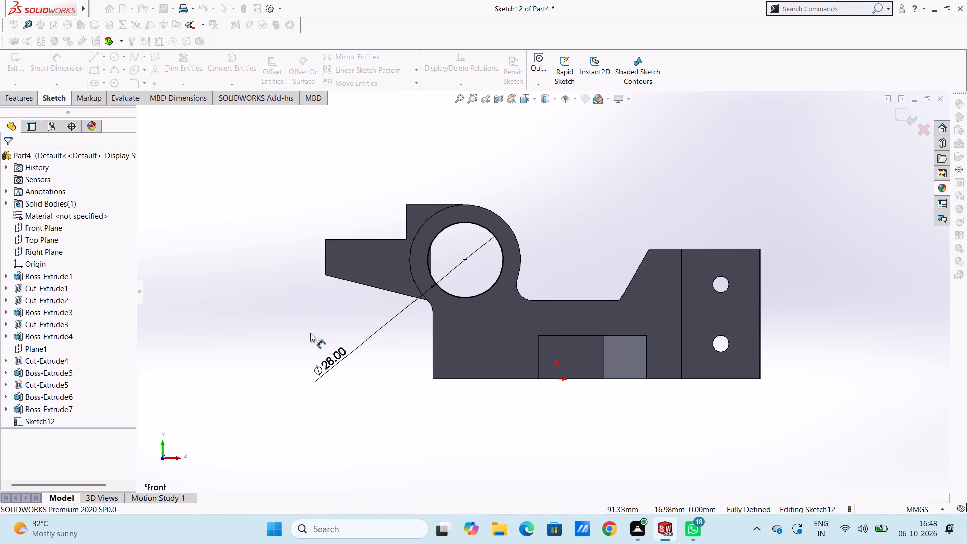
pyautogui.press('Escape')
pyautogui.press('Escape')
# Cut-extrude the circle 60 mm blind through the ring to clear its bore.
pyautogui.moveTo(328, 300); pyautogui.dragTo(311, 329, button='middle')
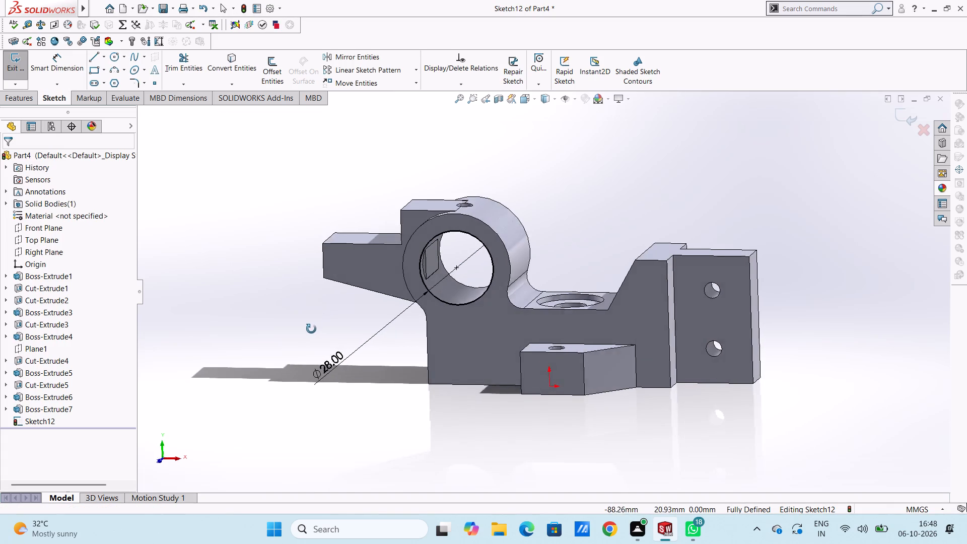
pyautogui.moveTo(311, 329); pyautogui.dragTo(307, 331, button='middle')
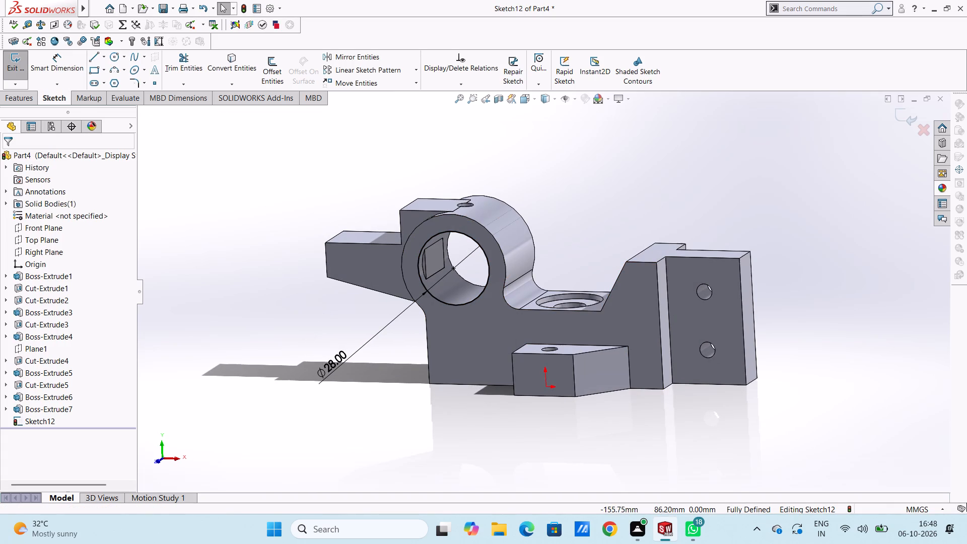
pyautogui.click(22, 99)
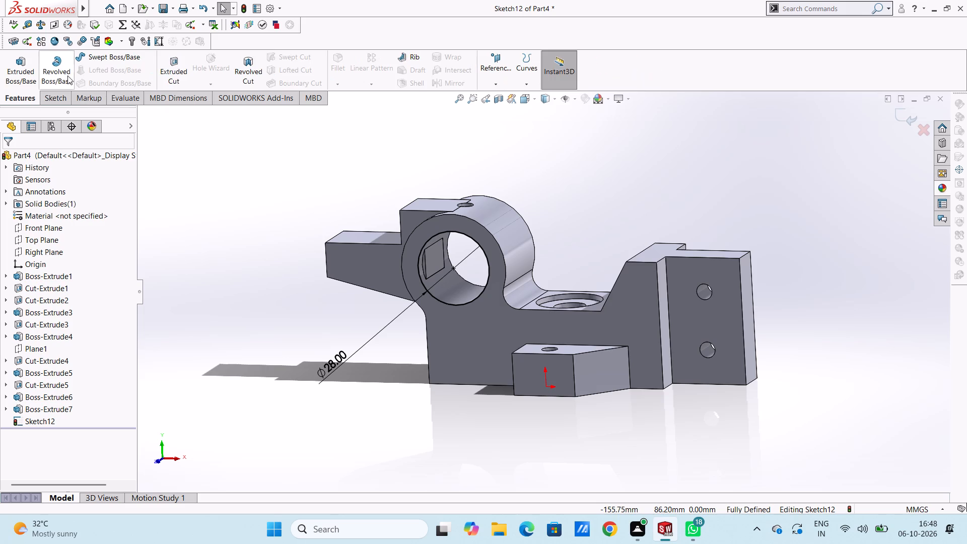
pyautogui.click(167, 75)
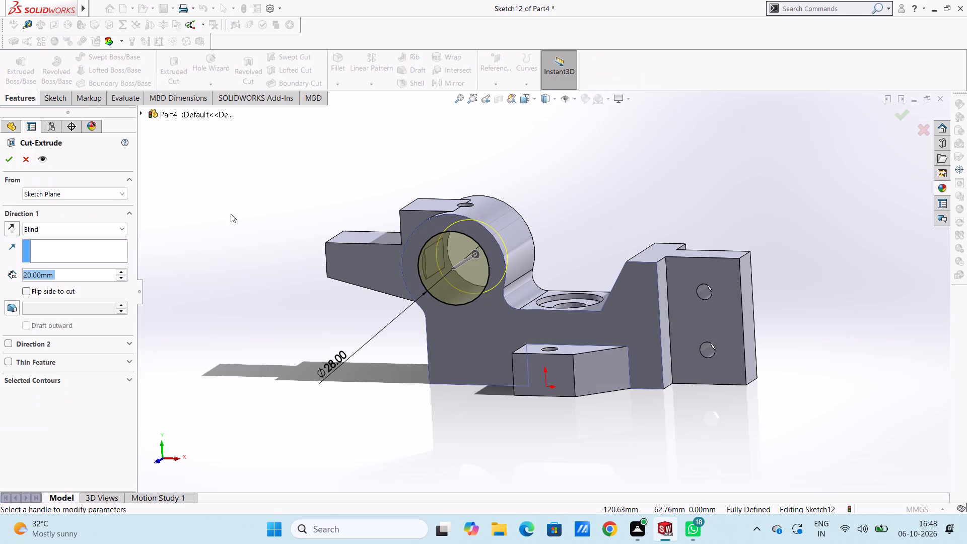
pyautogui.write('60')
pyautogui.press('Return')
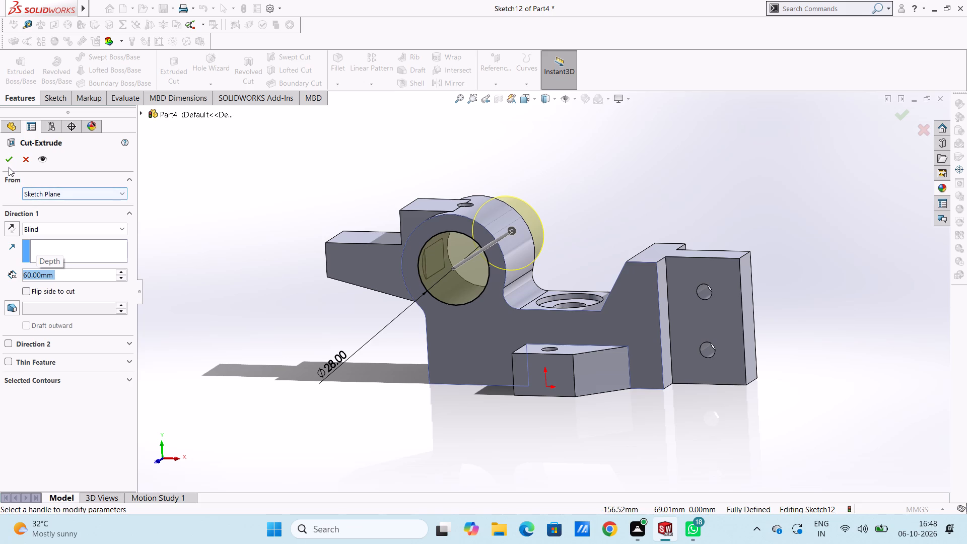
pyautogui.click(8, 160)
pyautogui.click(243, 211)
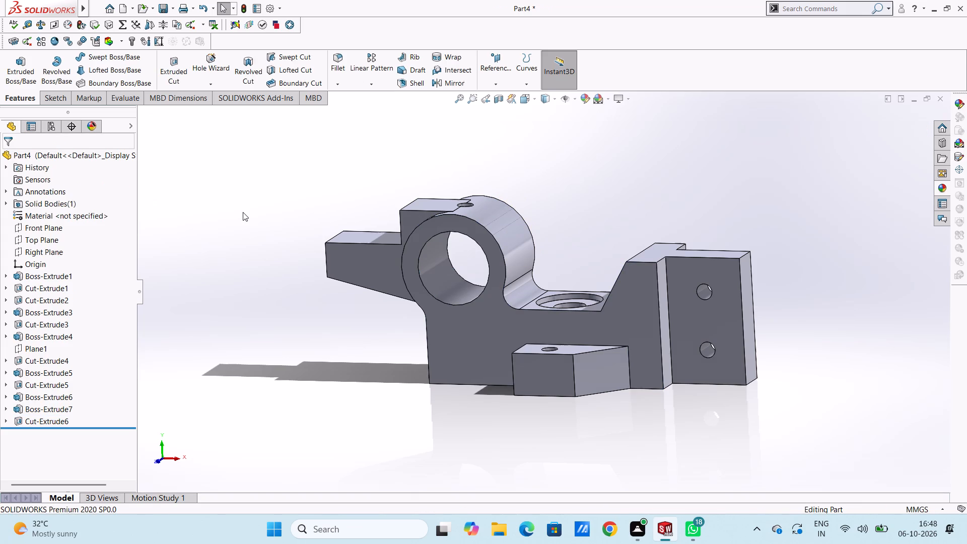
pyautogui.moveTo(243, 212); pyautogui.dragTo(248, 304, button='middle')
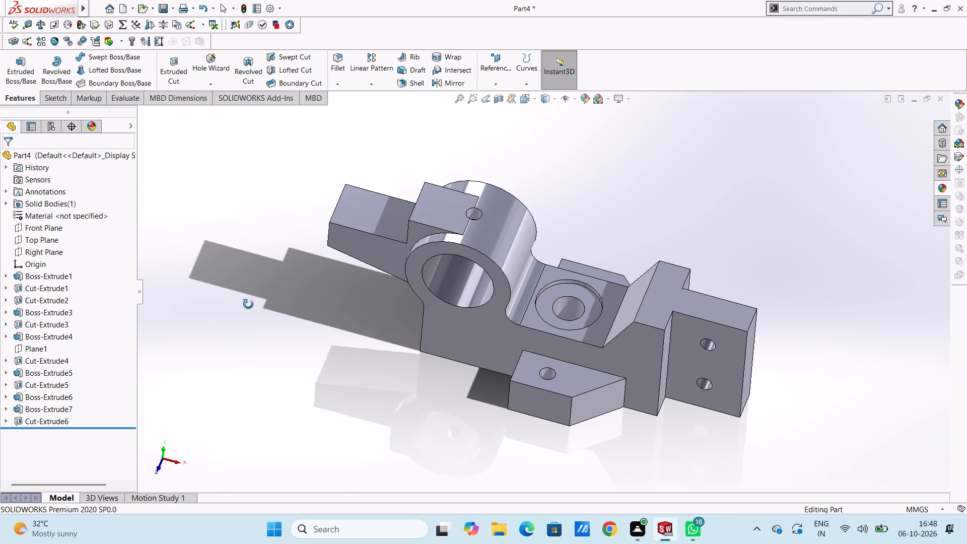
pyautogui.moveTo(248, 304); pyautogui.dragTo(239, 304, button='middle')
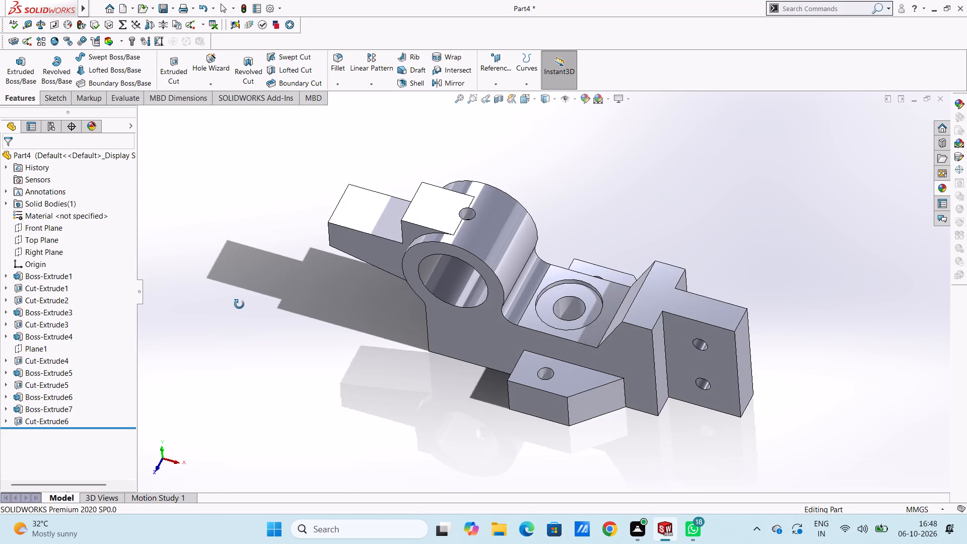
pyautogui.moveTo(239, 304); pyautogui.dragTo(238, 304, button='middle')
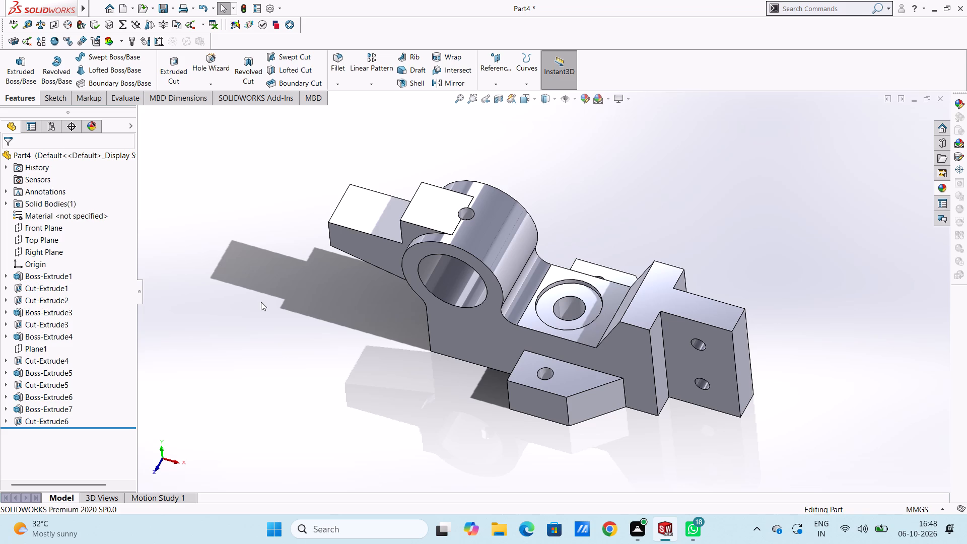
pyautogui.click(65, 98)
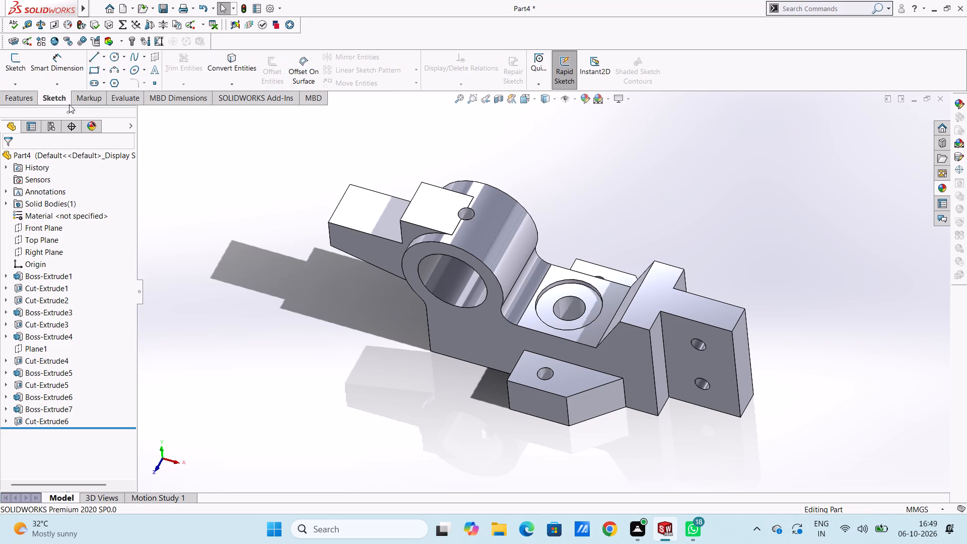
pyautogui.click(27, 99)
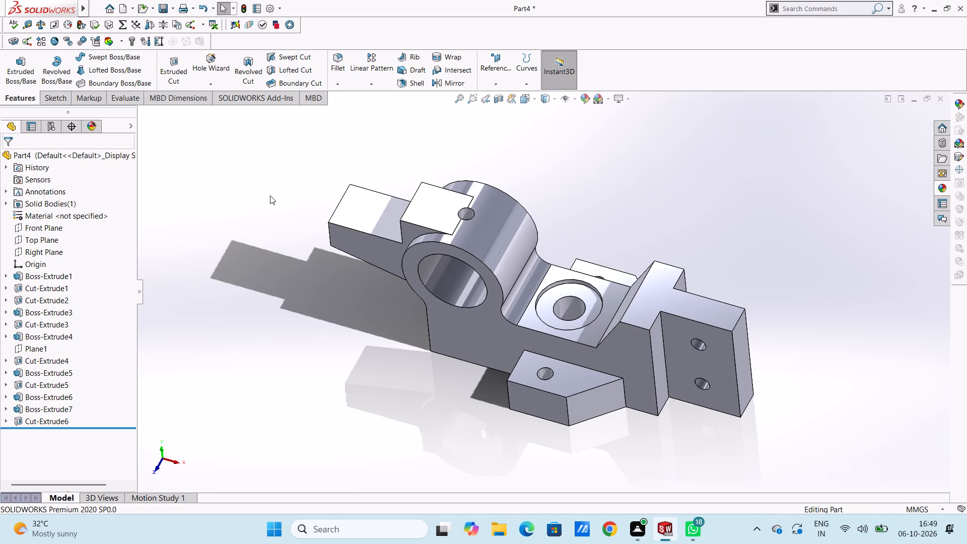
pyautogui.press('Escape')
# Sketch two circles centred on the bore on the ring's front face, with radii of 14 mm and 20.5 mm.
pyautogui.hotkey('ctrl', '1')
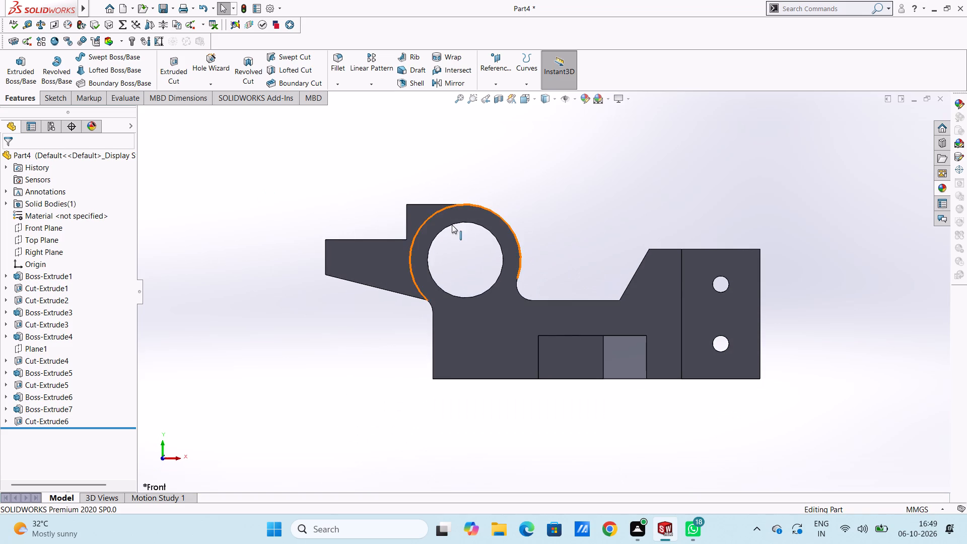
pyautogui.click(461, 216)
pyautogui.click(506, 189)
pyautogui.click(481, 168)
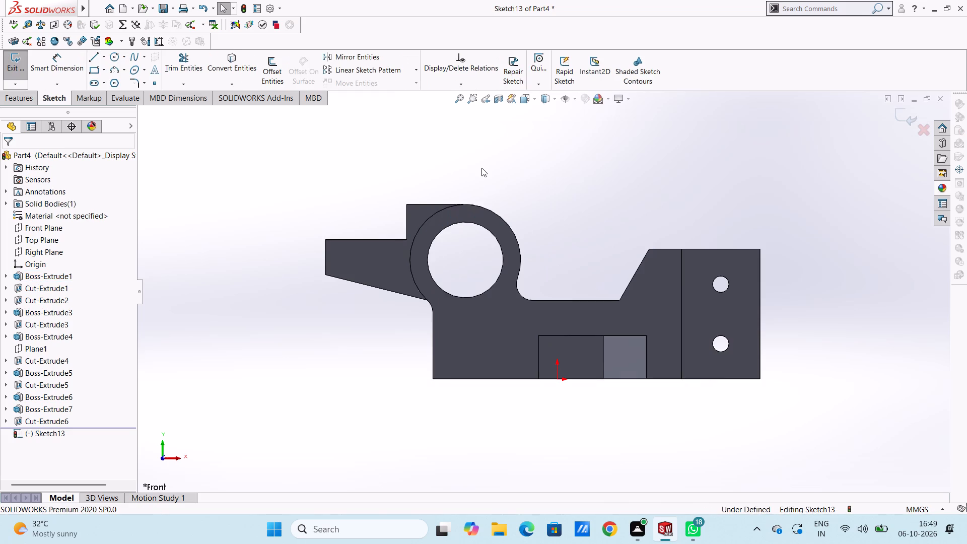
pyautogui.click(114, 53)
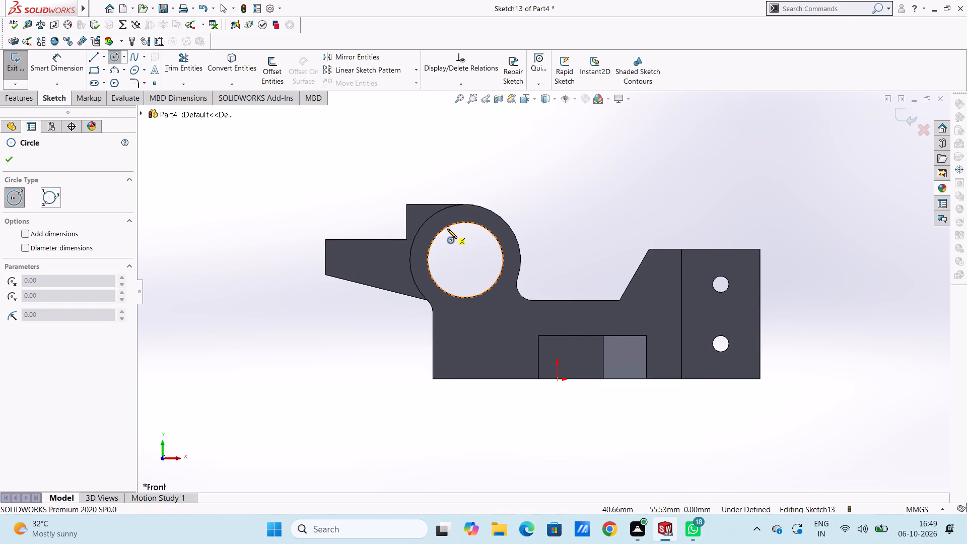
pyautogui.click(464, 259)
pyautogui.click(488, 232)
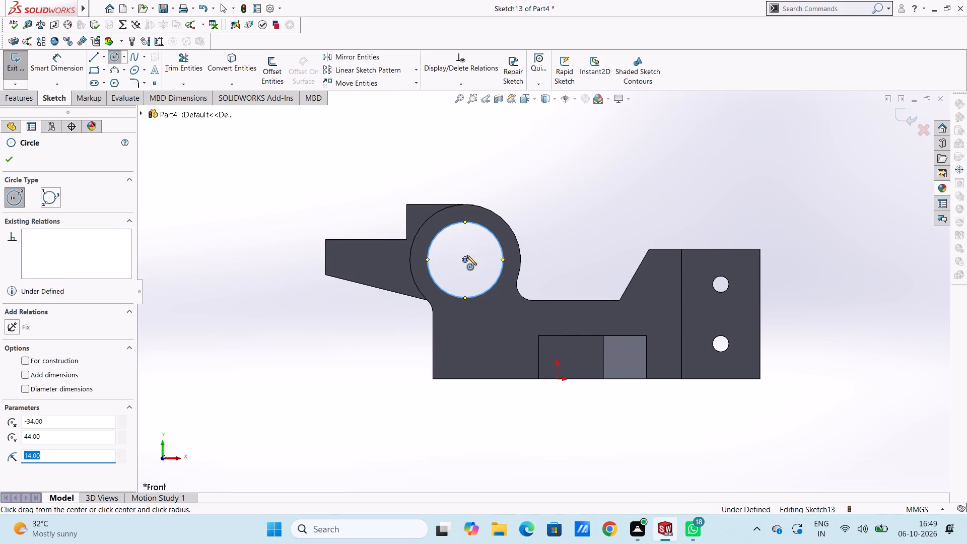
pyautogui.click(465, 259)
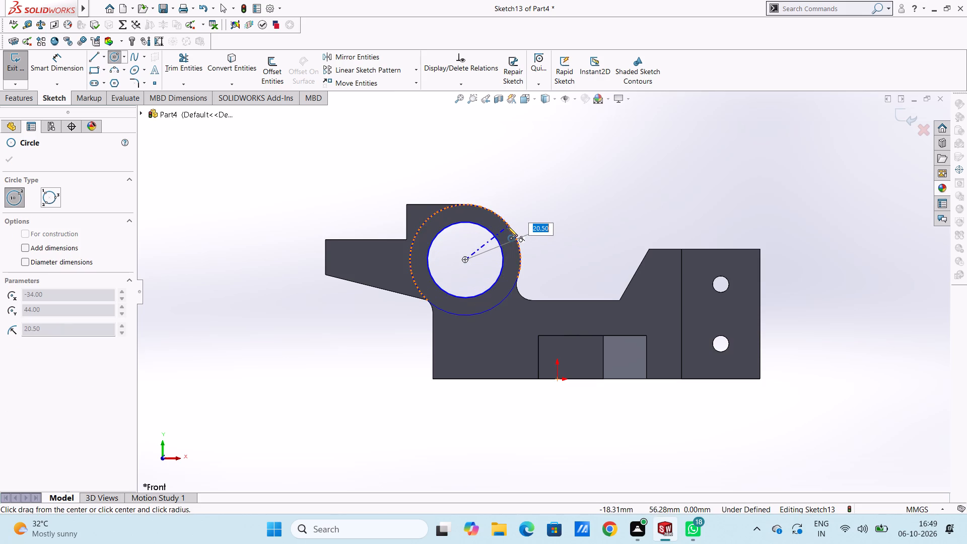
pyautogui.click(508, 226)
pyautogui.click(8, 163)
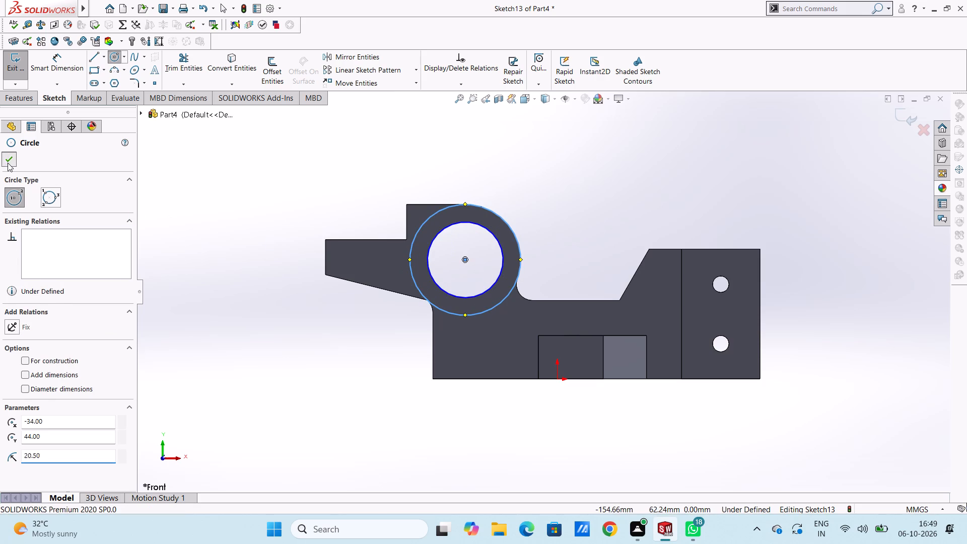
# Dimension the diameters of the outer and inner circles on the ring's front face.
pyautogui.click(44, 59)
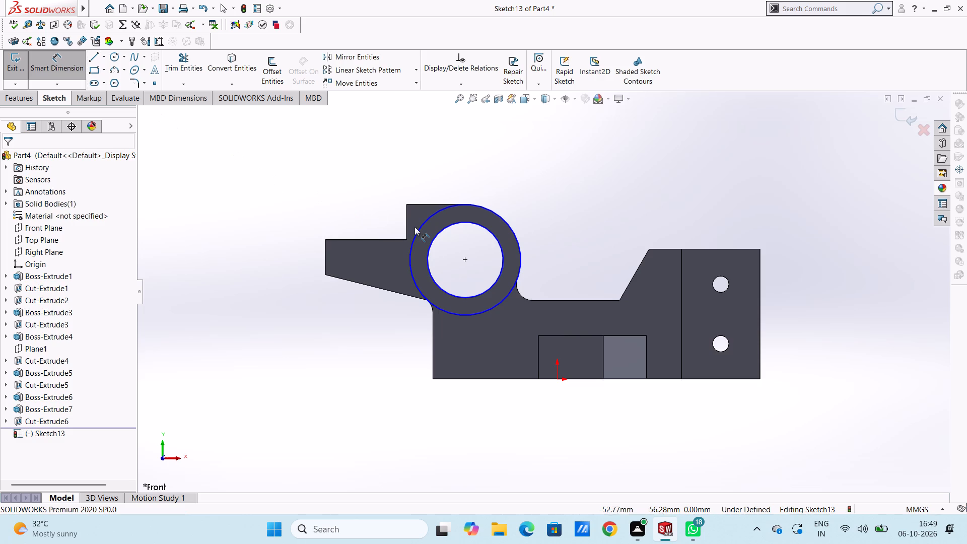
pyautogui.click(416, 230)
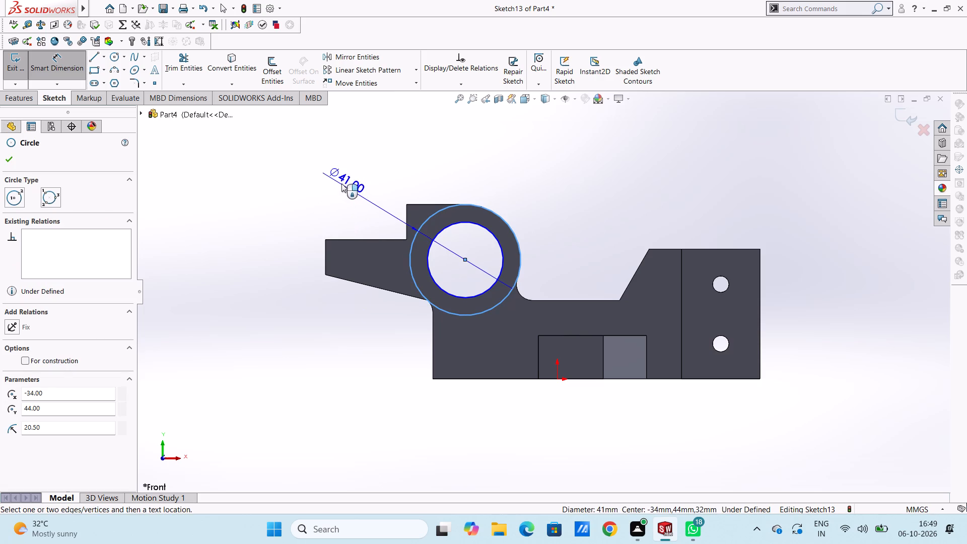
pyautogui.click(337, 179)
pyautogui.click(294, 166)
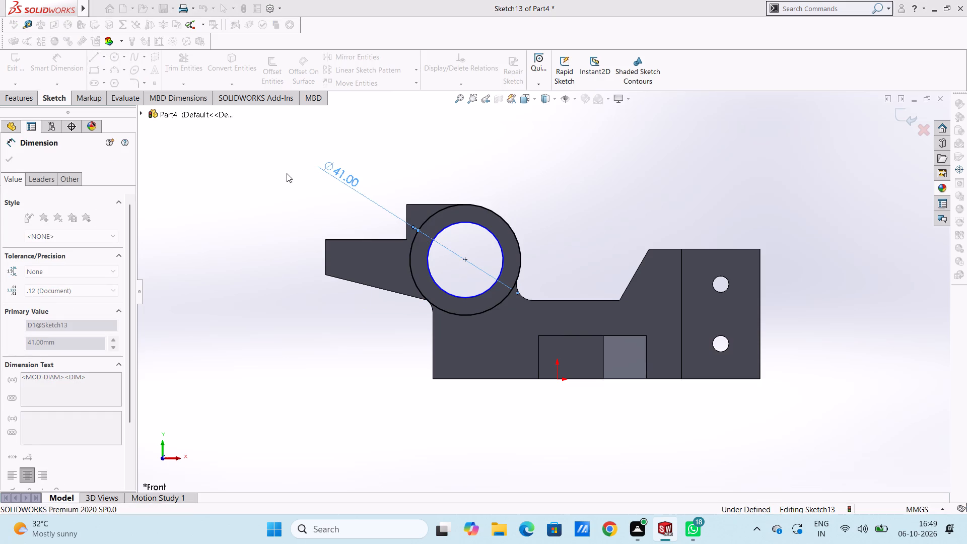
pyautogui.click(287, 174)
pyautogui.click(448, 227)
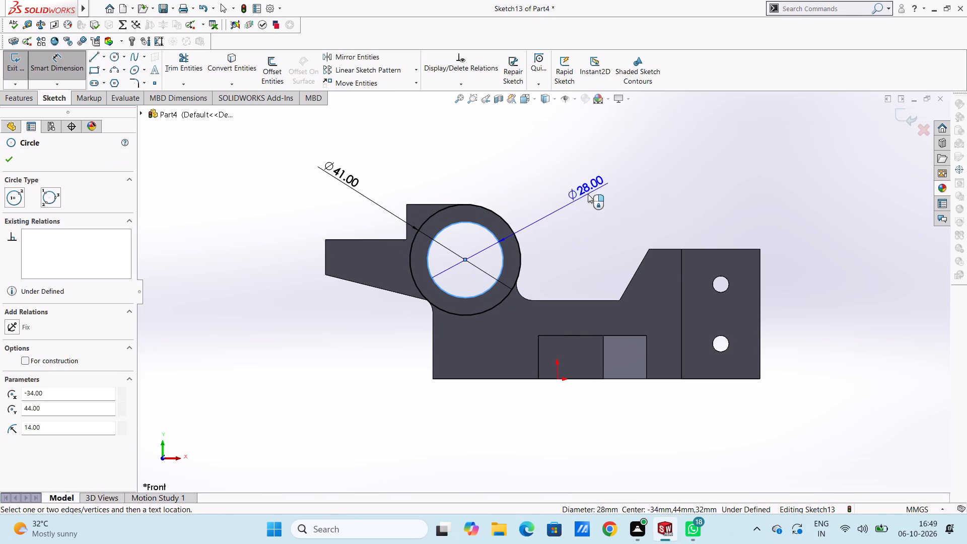
pyautogui.click(577, 174)
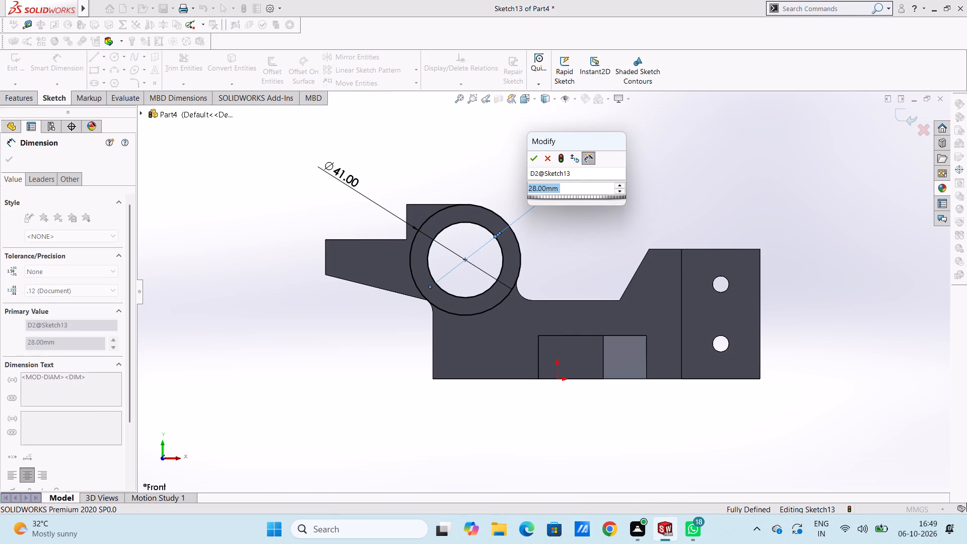
pyautogui.click(532, 162)
pyautogui.click(521, 166)
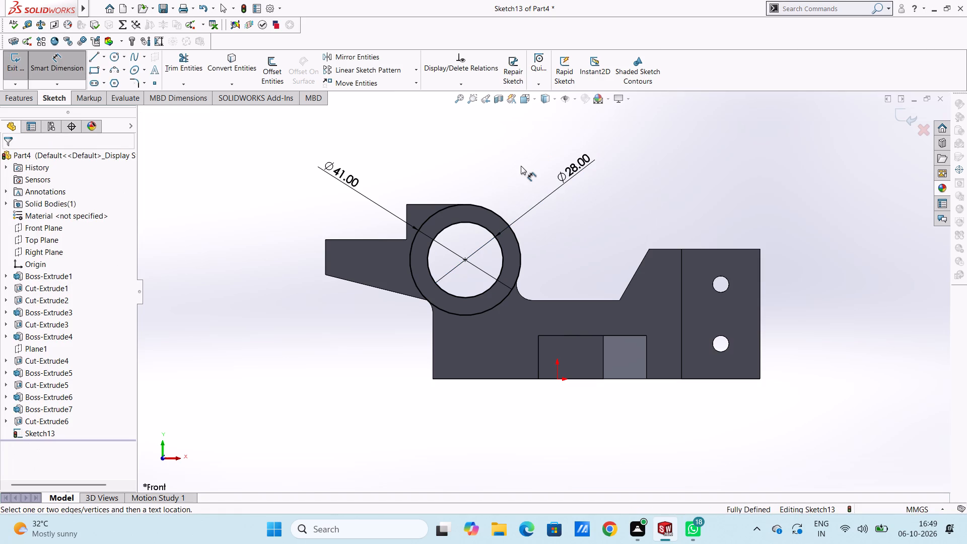
pyautogui.press('Escape')
pyautogui.press('Escape')
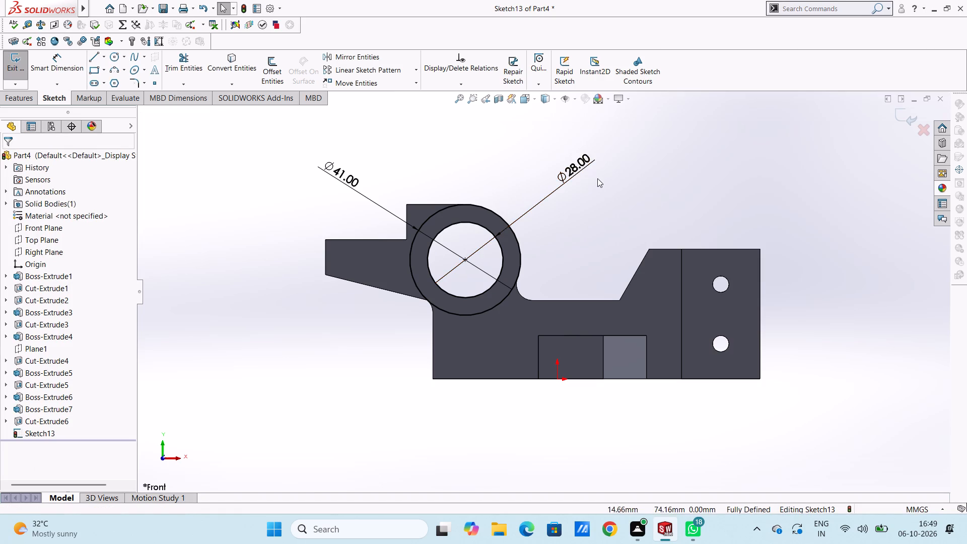
# Extrude the annular profile 3 mm blind outward from the ring's front face, merging it with the body.
pyautogui.moveTo(598, 181); pyautogui.dragTo(563, 227, button='middle')
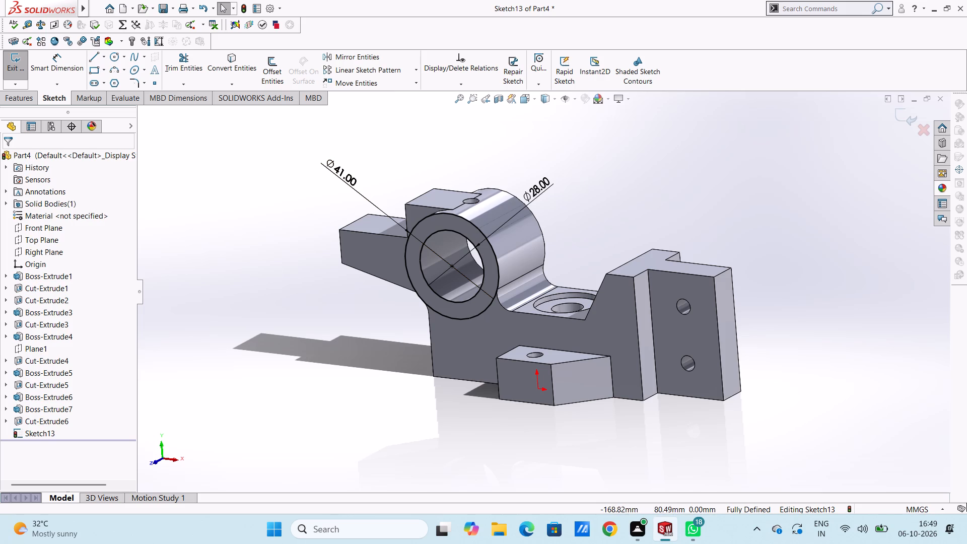
pyautogui.click(23, 97)
pyautogui.click(26, 68)
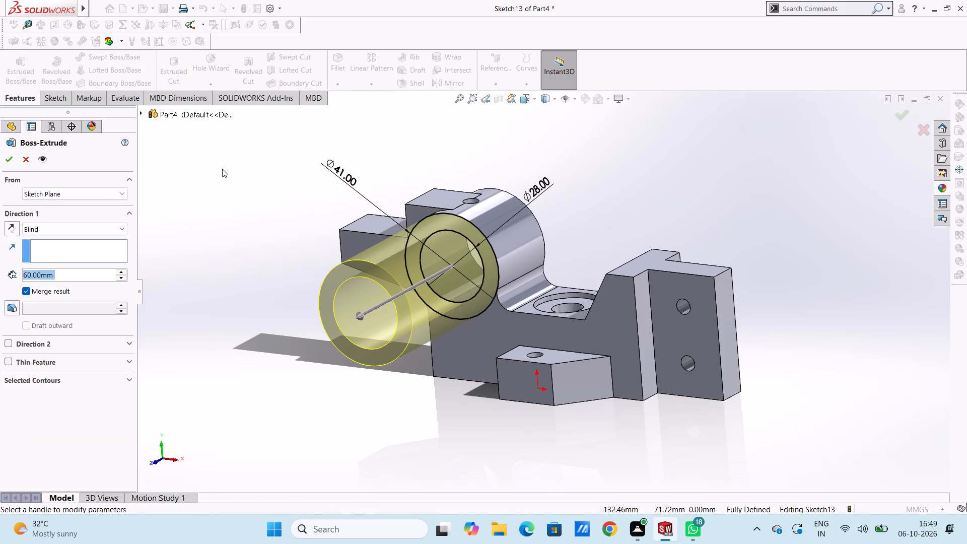
pyautogui.press('3')
pyautogui.press('Return')
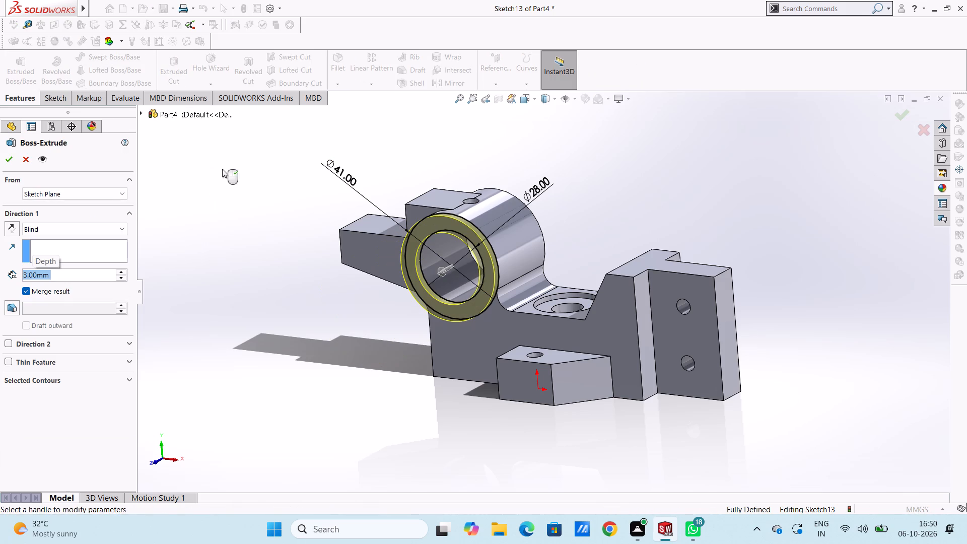
pyautogui.click(15, 162)
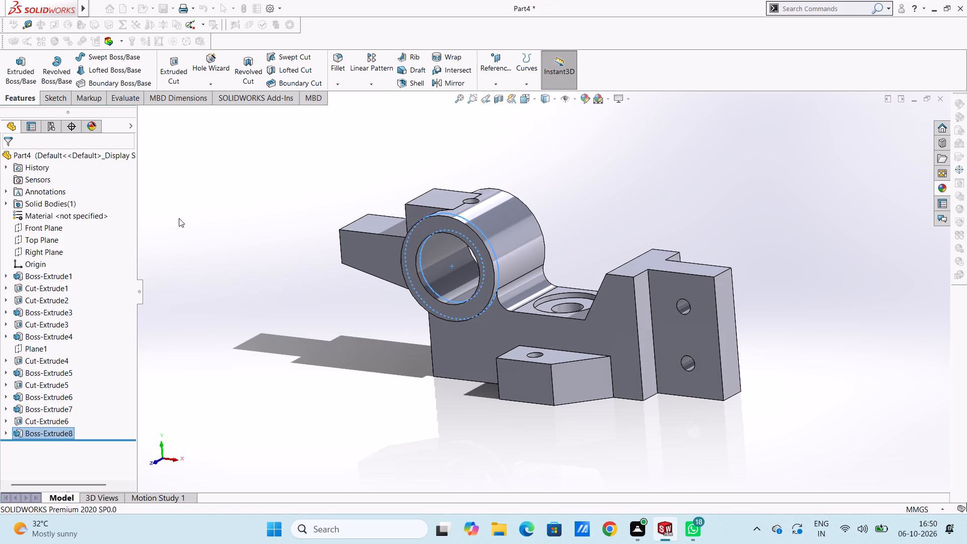
pyautogui.click(179, 218)
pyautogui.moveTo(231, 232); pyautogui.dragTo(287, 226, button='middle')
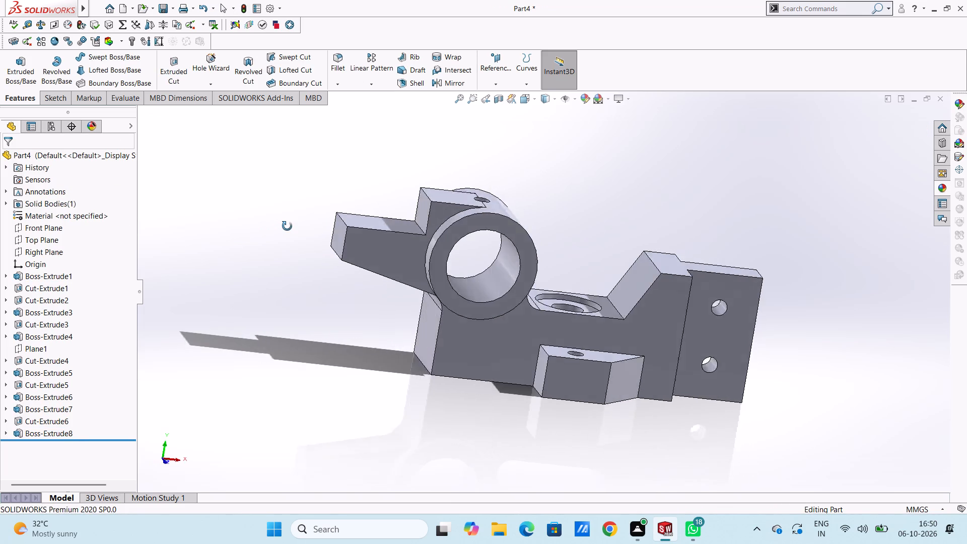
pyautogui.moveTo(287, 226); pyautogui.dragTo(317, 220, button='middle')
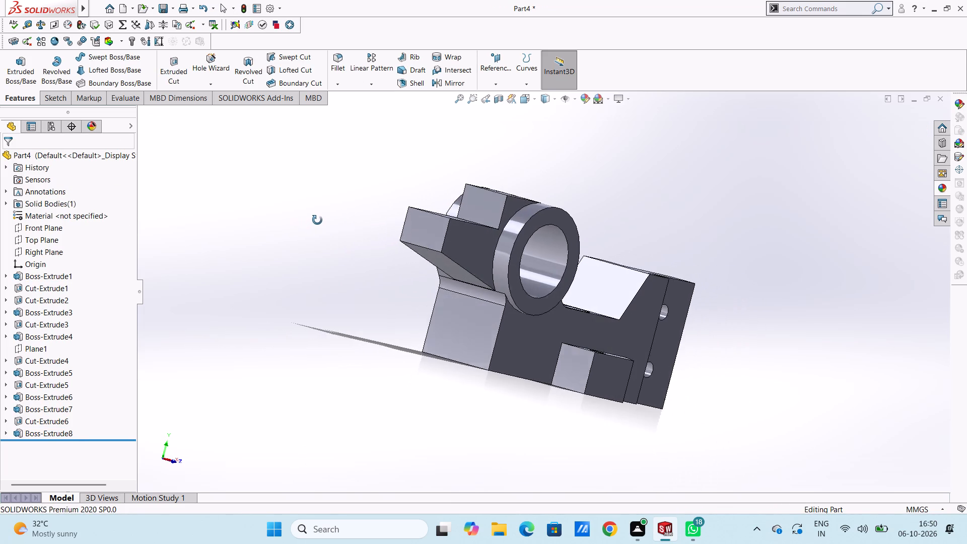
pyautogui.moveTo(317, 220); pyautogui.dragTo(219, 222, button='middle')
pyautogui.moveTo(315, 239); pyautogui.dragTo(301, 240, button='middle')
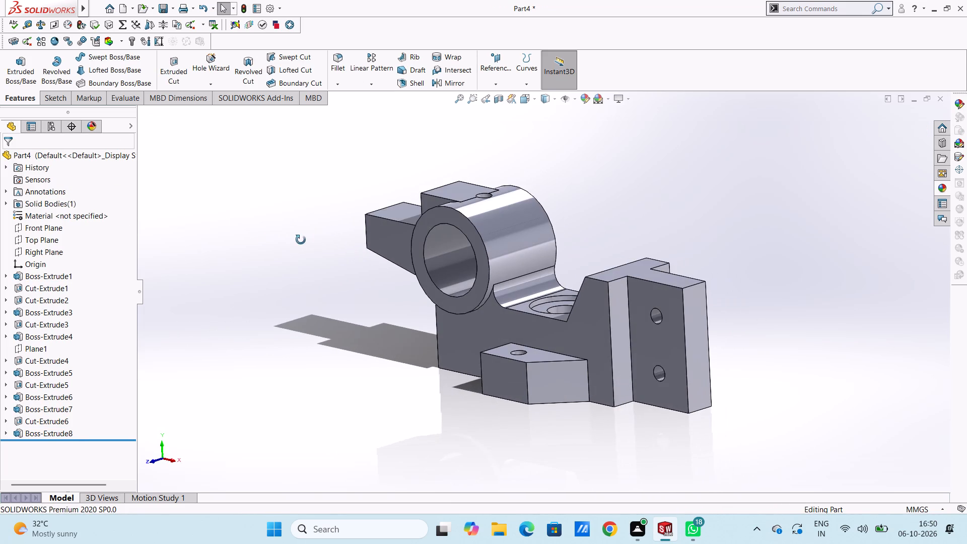
# Sketch two circles centred on the bore on the ring's back face, with radii of 14 mm and 20.5 mm.
pyautogui.moveTo(301, 240); pyautogui.dragTo(413, 260, button='middle')
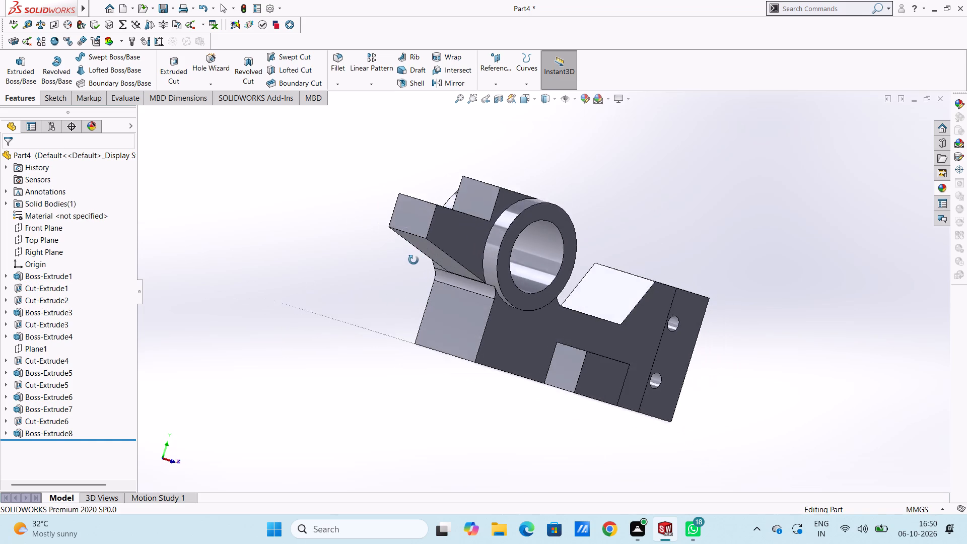
pyautogui.moveTo(413, 260); pyautogui.dragTo(441, 284, button='middle')
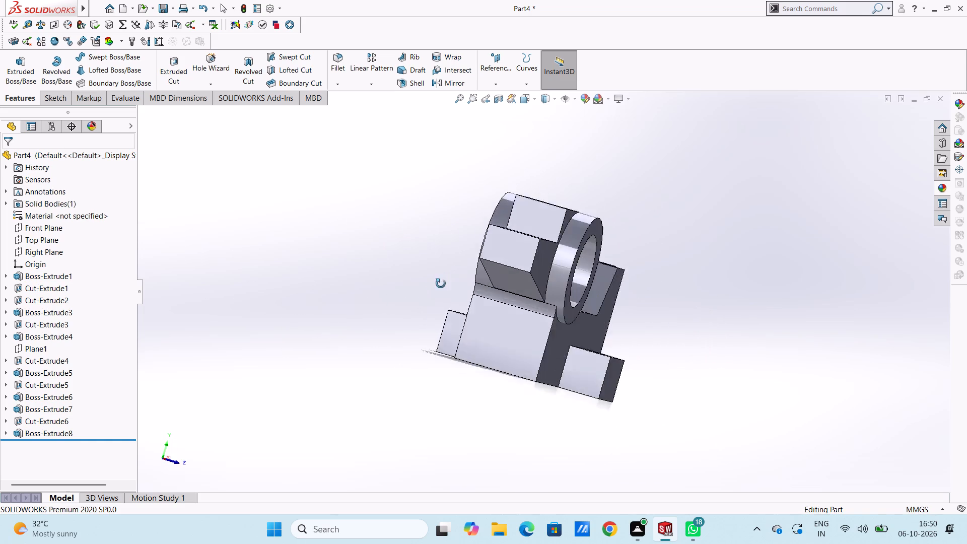
pyautogui.moveTo(441, 284); pyautogui.dragTo(301, 249, button='middle')
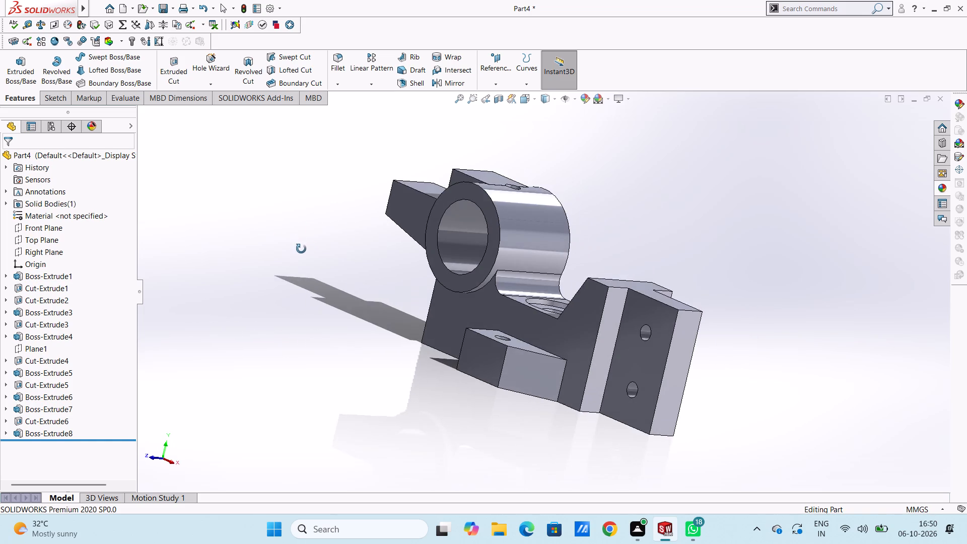
pyautogui.moveTo(301, 249); pyautogui.dragTo(299, 249, button='middle')
pyautogui.hotkey('ctrl', '2')
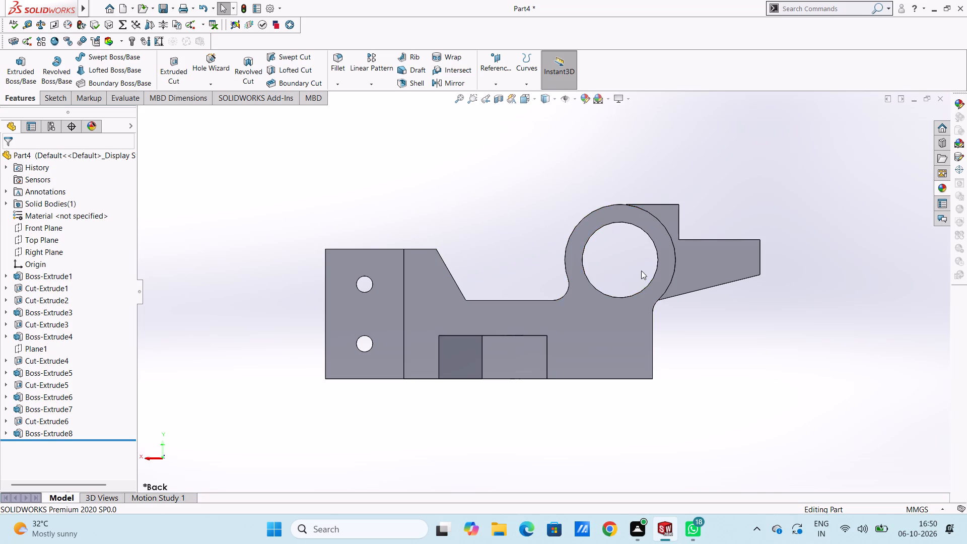
pyautogui.click(632, 318)
pyautogui.click(674, 291)
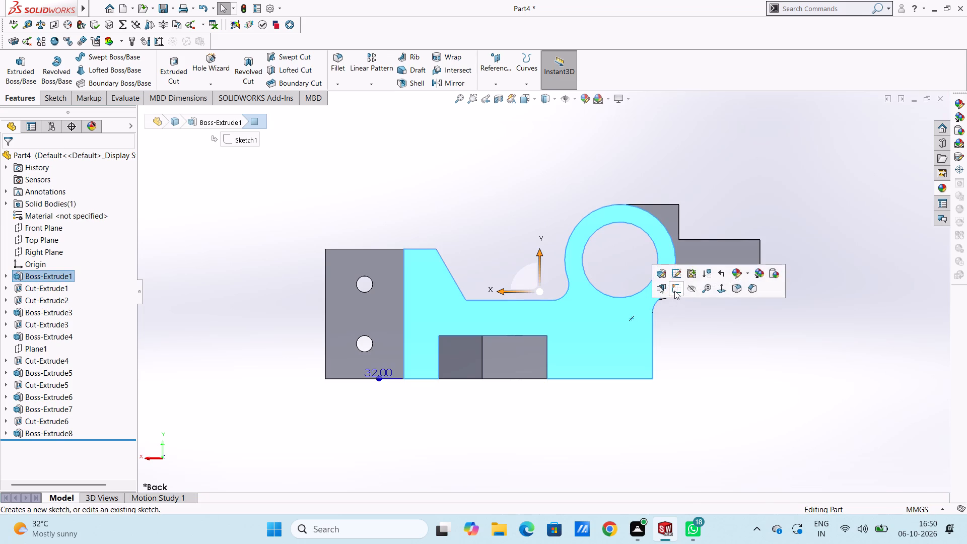
pyautogui.click(488, 199)
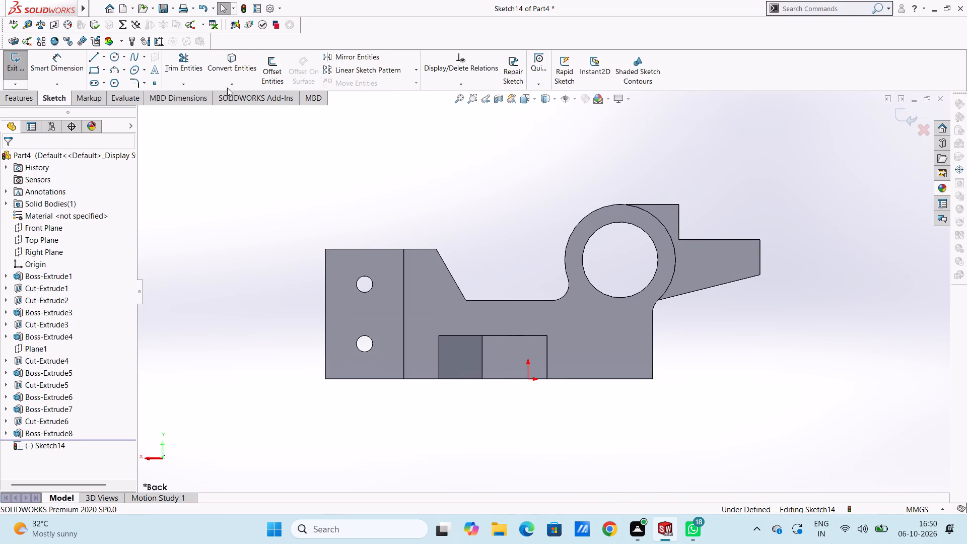
pyautogui.click(117, 59)
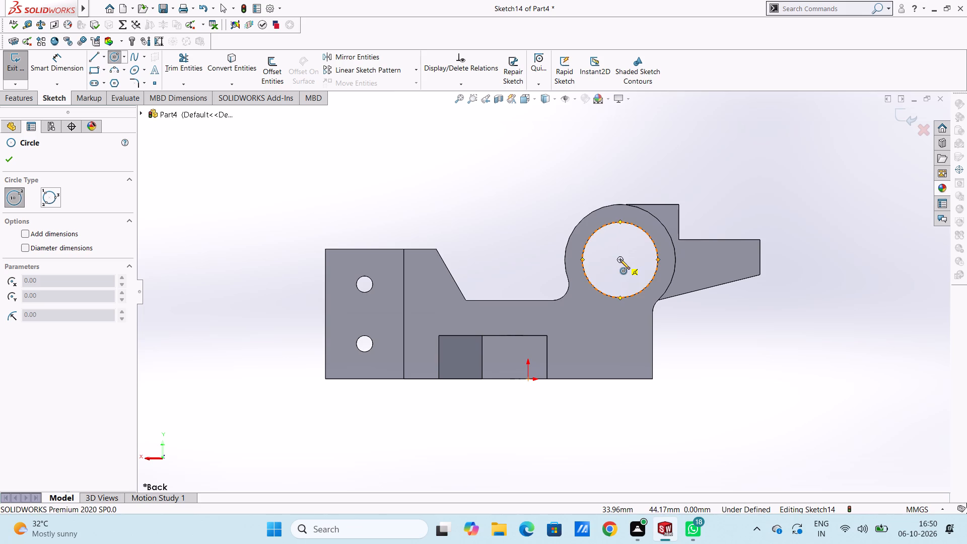
pyautogui.click(620, 259)
pyautogui.click(597, 229)
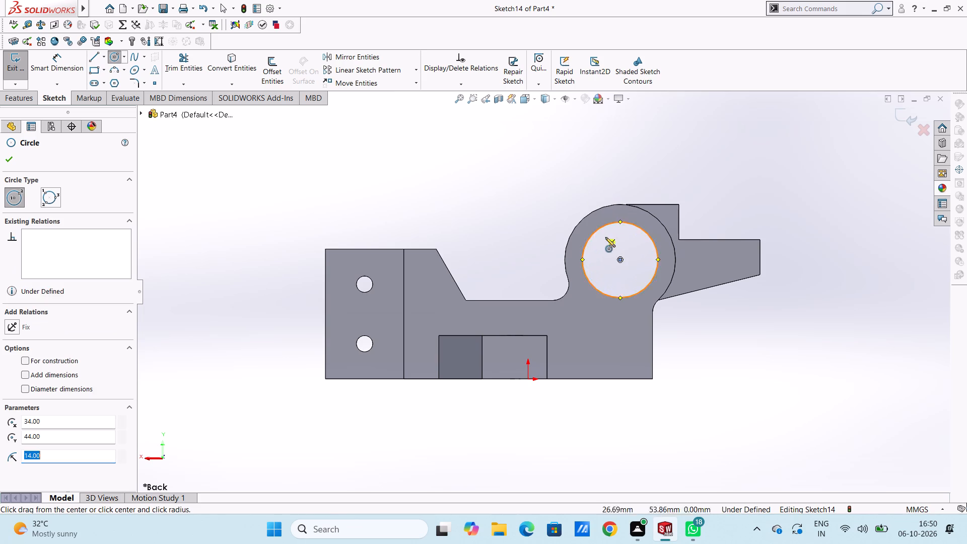
pyautogui.click(620, 259)
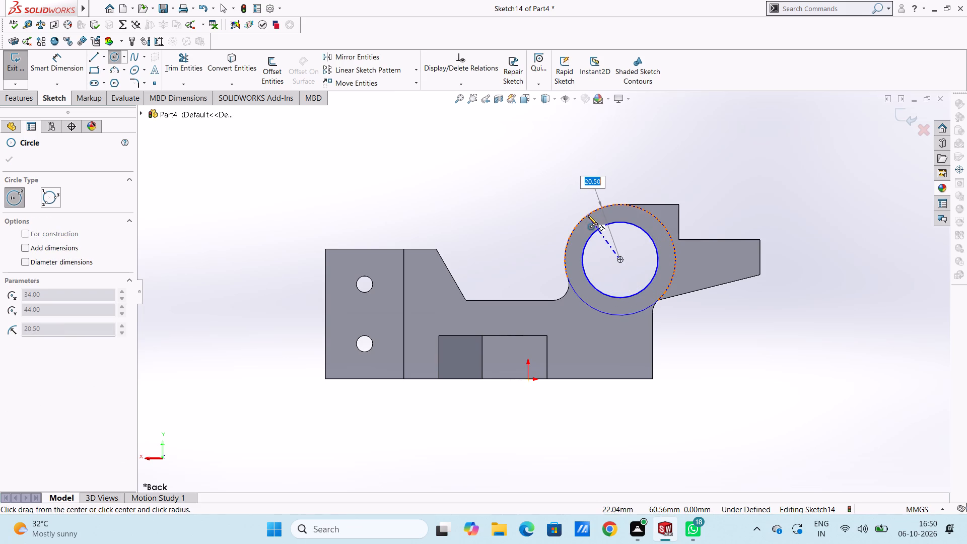
pyautogui.click(588, 215)
pyautogui.click(6, 162)
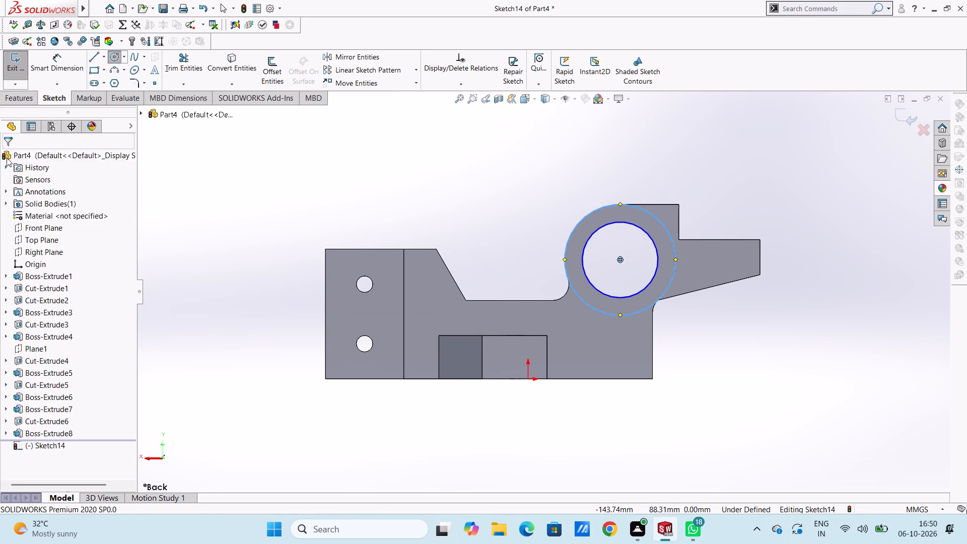
# Dimension the diameters of the inner and outer circles on the ring's back face.
pyautogui.click(52, 66)
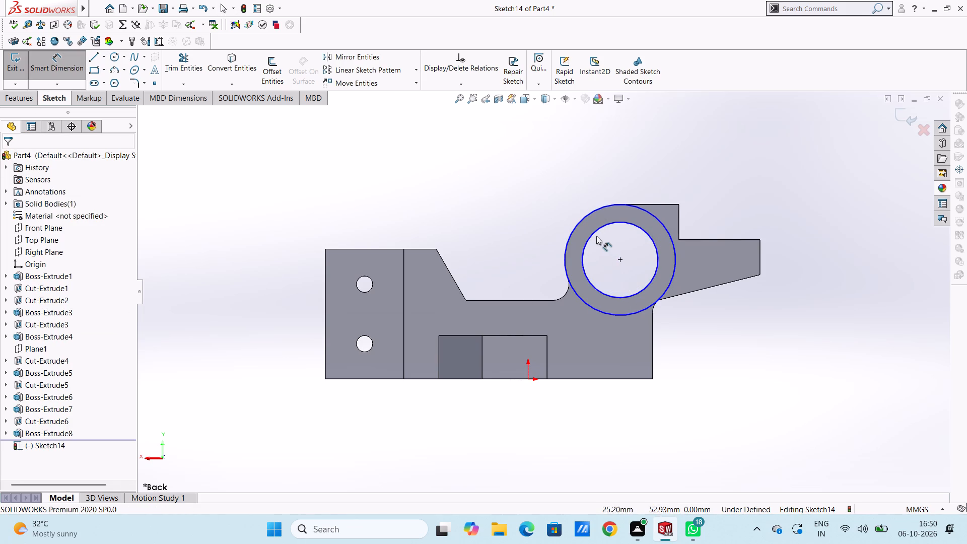
pyautogui.click(593, 233)
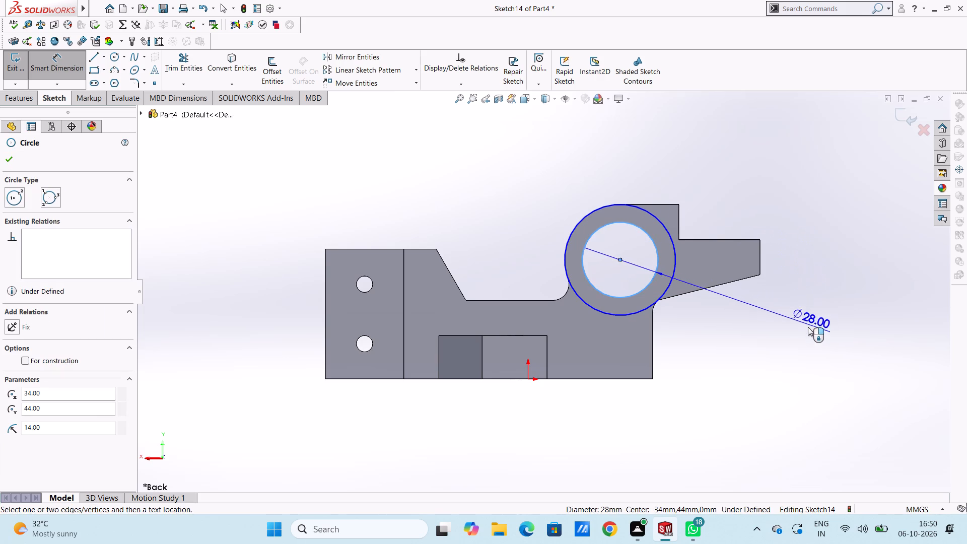
pyautogui.click(808, 333)
pyautogui.click(769, 318)
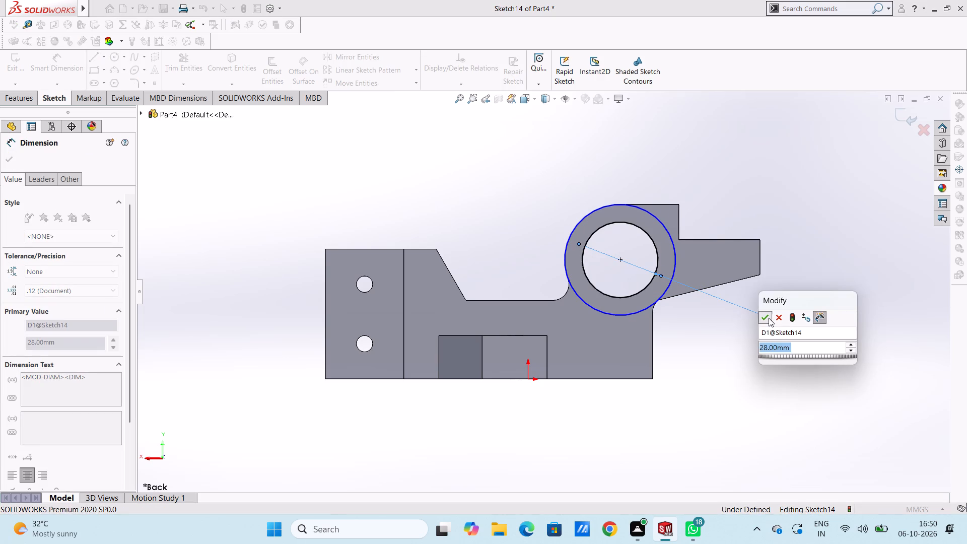
pyautogui.click(745, 336)
pyautogui.click(675, 260)
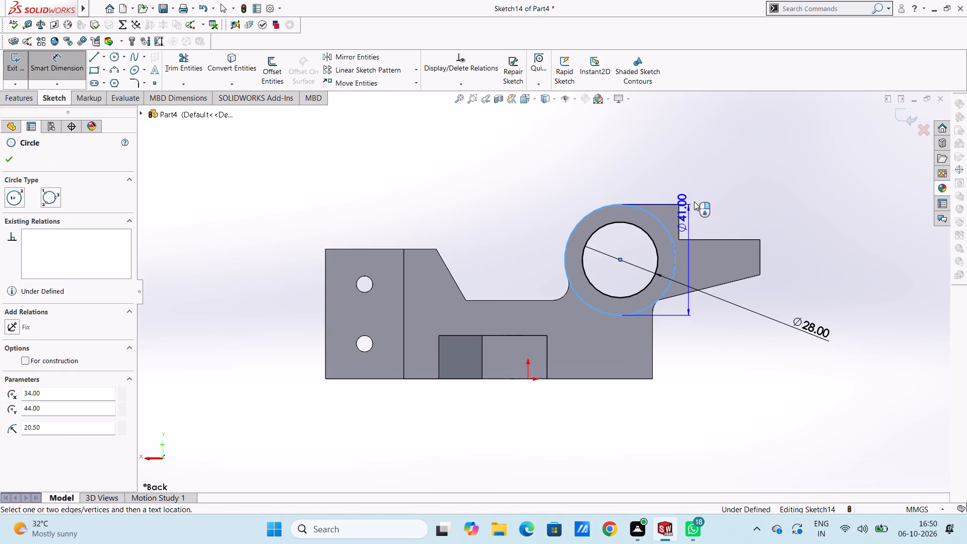
pyautogui.click(722, 170)
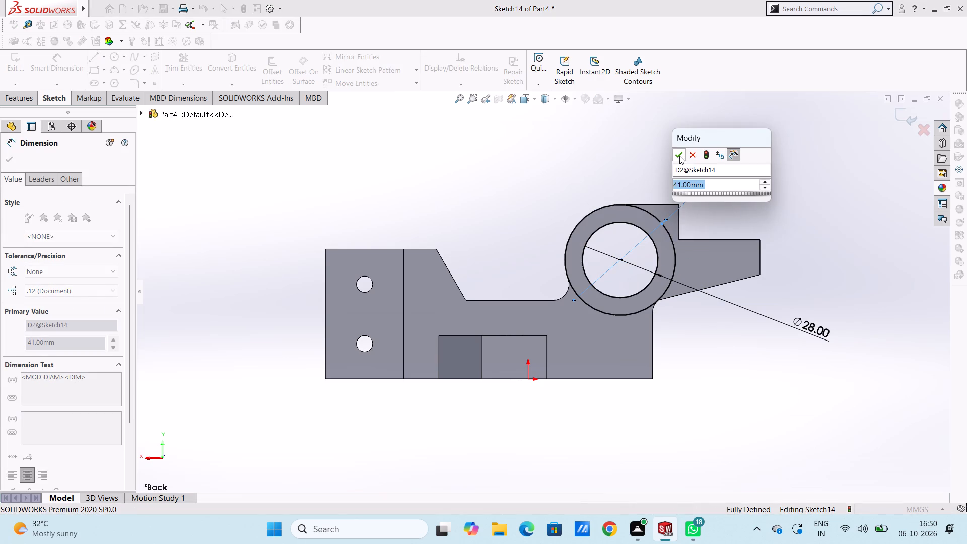
pyautogui.click(679, 156)
pyautogui.click(660, 159)
# Extrude the annular profile 3 mm blind outward from the ring's back face, merging it with the body.
pyautogui.moveTo(755, 170); pyautogui.dragTo(721, 221, button='middle')
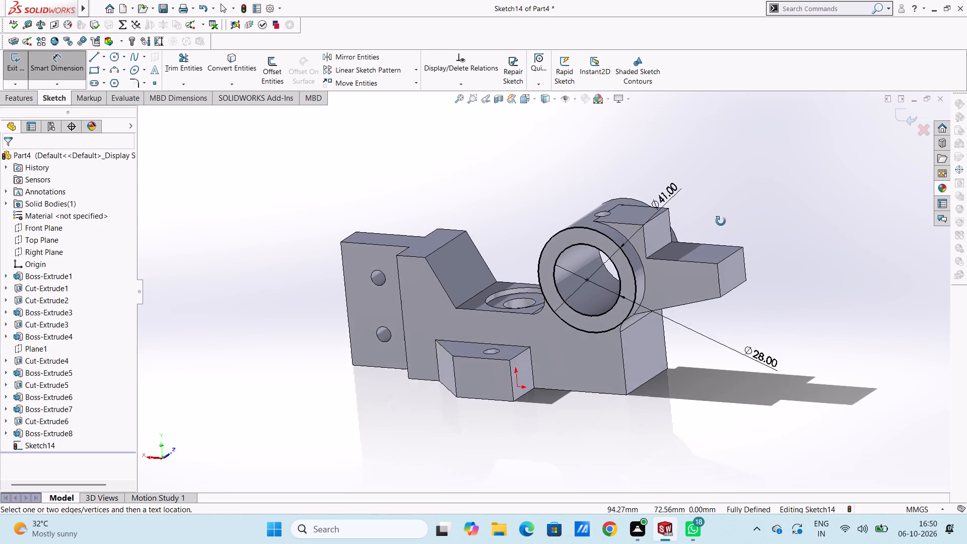
pyautogui.moveTo(721, 221); pyautogui.dragTo(720, 224, button='middle')
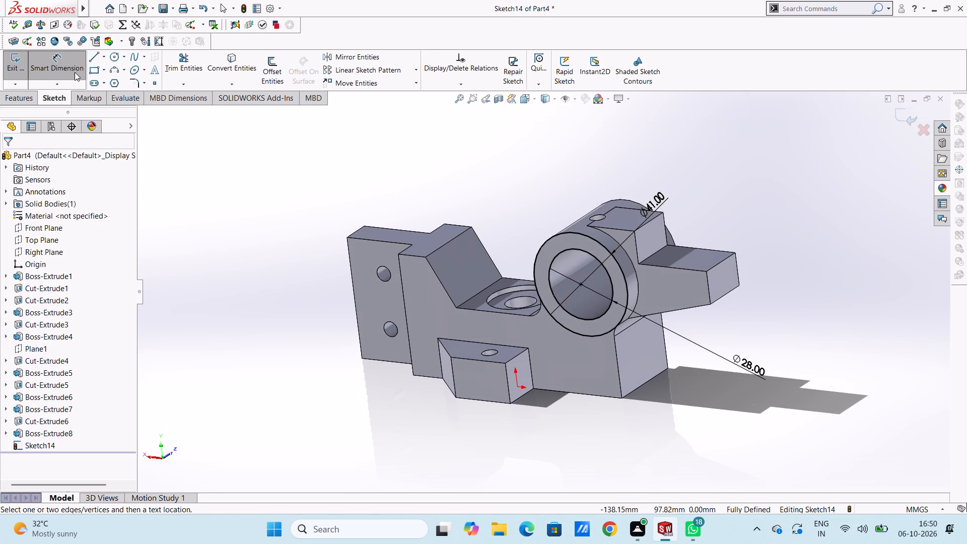
pyautogui.click(74, 71)
pyautogui.click(29, 94)
pyautogui.click(26, 72)
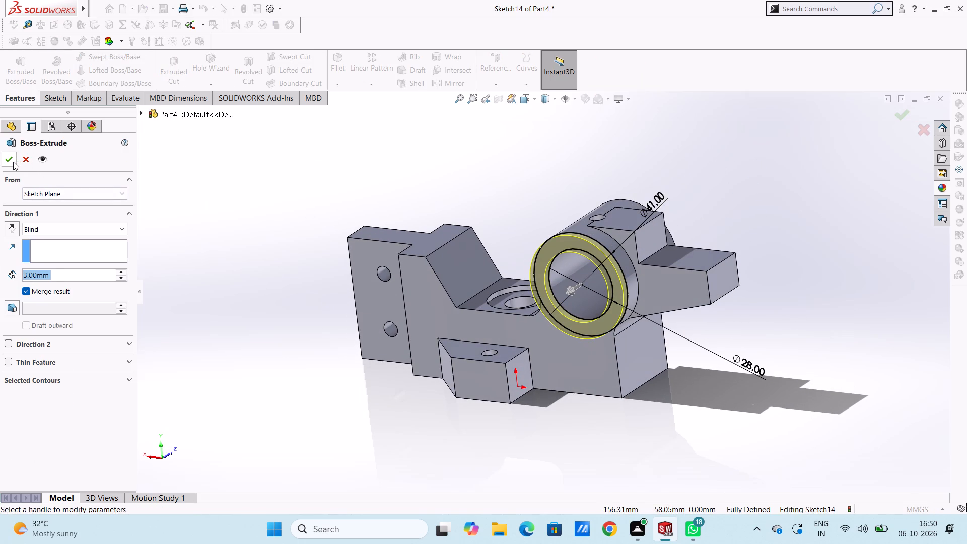
pyautogui.click(13, 162)
pyautogui.click(239, 208)
# Examine the bracket from several sides, including both ring faces, and finish in the isometric view.
pyautogui.moveTo(258, 202); pyautogui.dragTo(278, 209, button='middle')
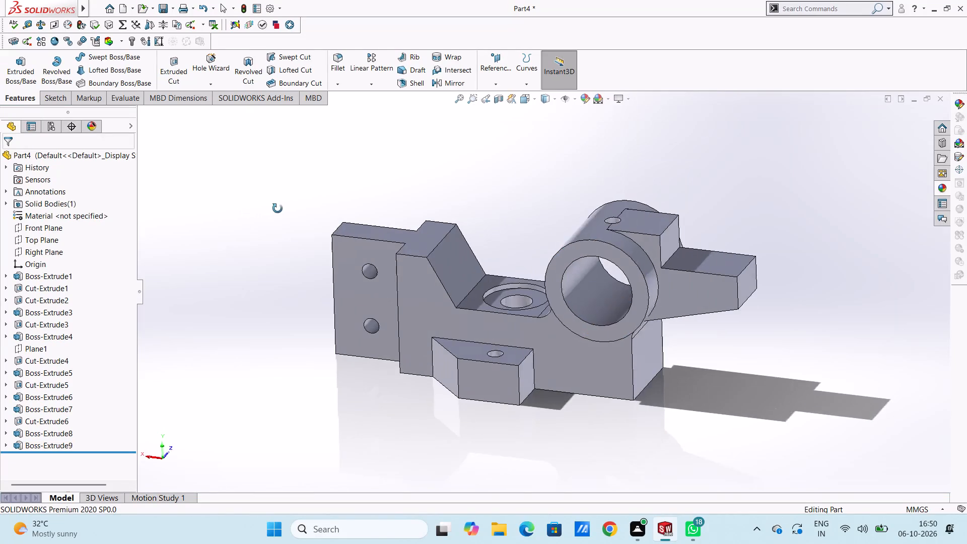
pyautogui.moveTo(278, 209); pyautogui.dragTo(295, 215, button='middle')
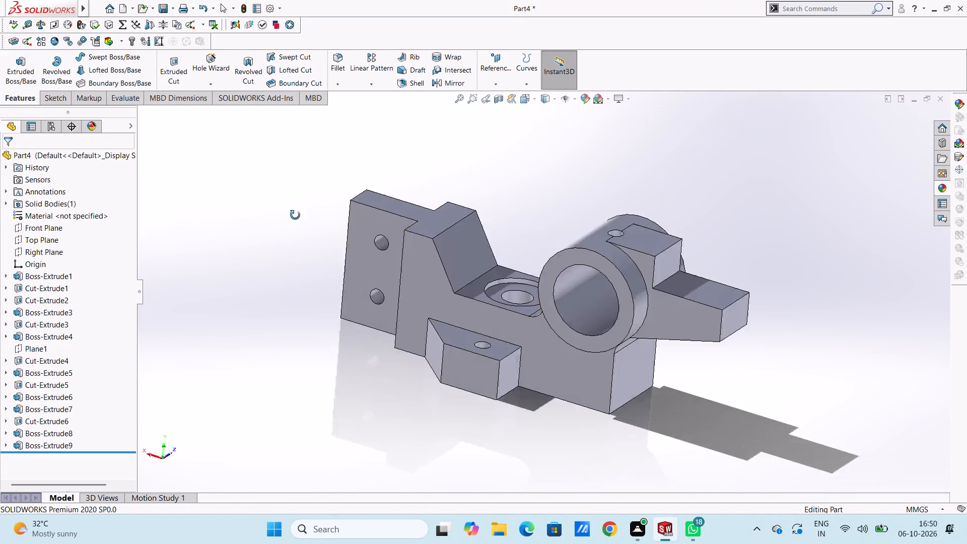
pyautogui.moveTo(295, 215); pyautogui.dragTo(401, 320, button='middle')
pyautogui.moveTo(376, 238); pyautogui.dragTo(445, 339, button='middle')
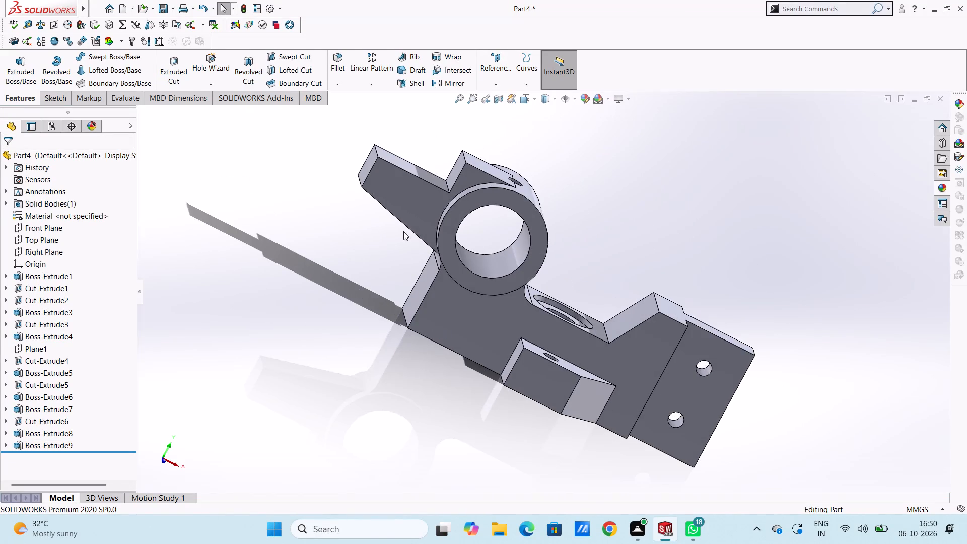
pyautogui.moveTo(403, 231); pyautogui.dragTo(413, 293, button='middle')
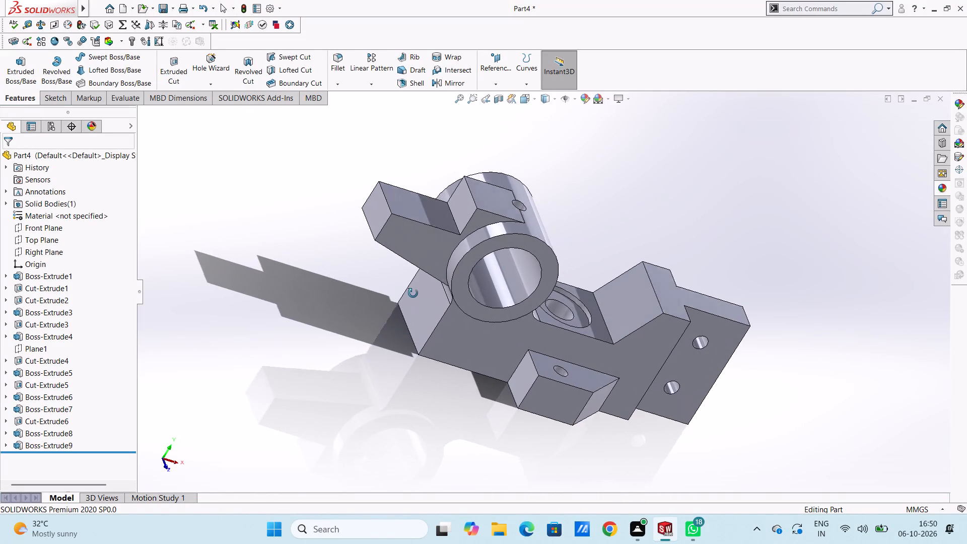
pyautogui.moveTo(413, 293); pyautogui.dragTo(386, 284, button='middle')
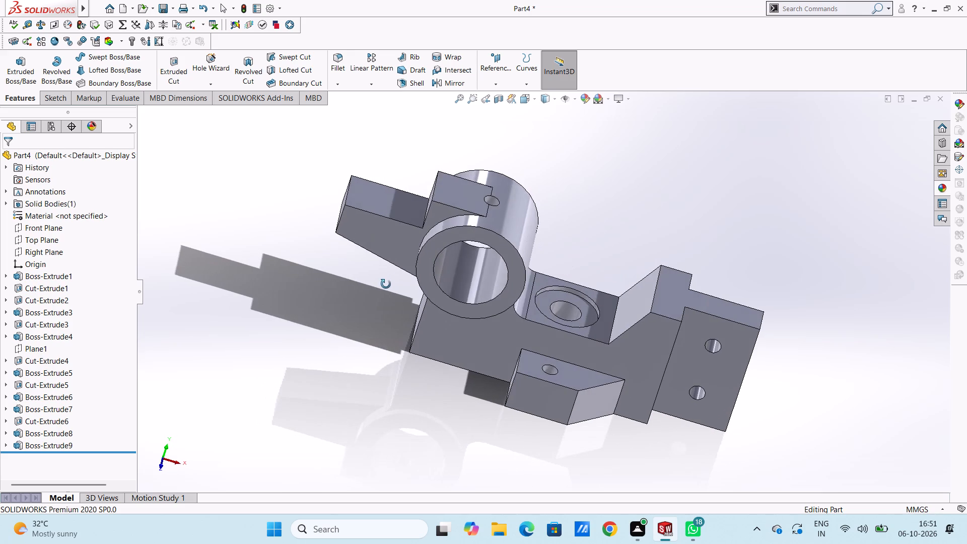
pyautogui.moveTo(386, 284); pyautogui.dragTo(382, 284, button='middle')
pyautogui.press('Escape')
pyautogui.press('Escape')
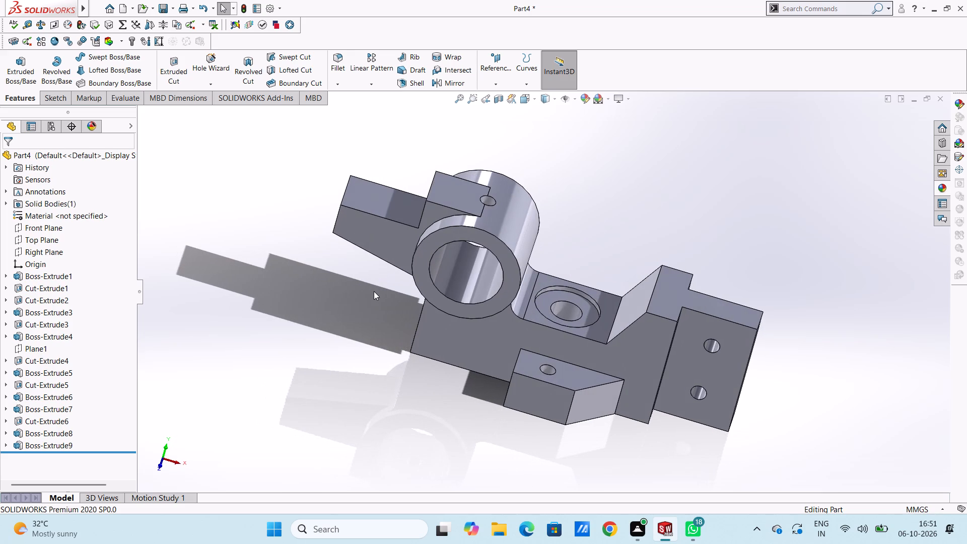
pyautogui.hotkey('ctrl', '7')
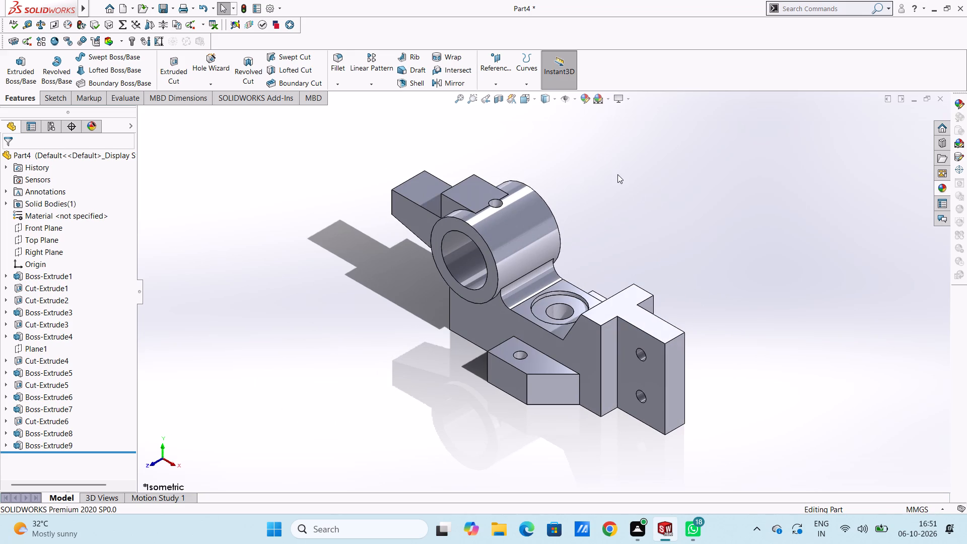
# Change the whole part's appearance colour to teal green with RGB values 0, 162, 134.
pyautogui.click(585, 96)
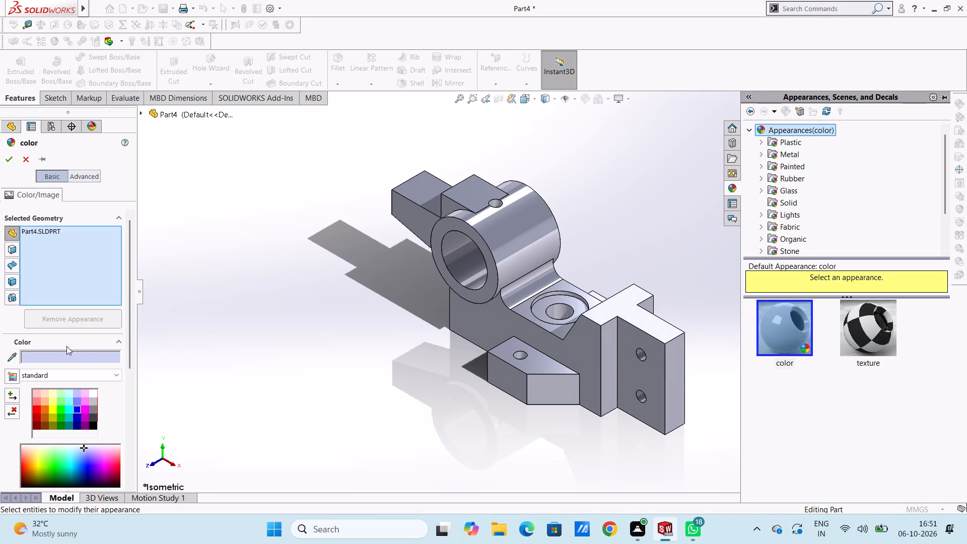
pyautogui.scroll(-2, 53, 378)
pyautogui.click(46, 401)
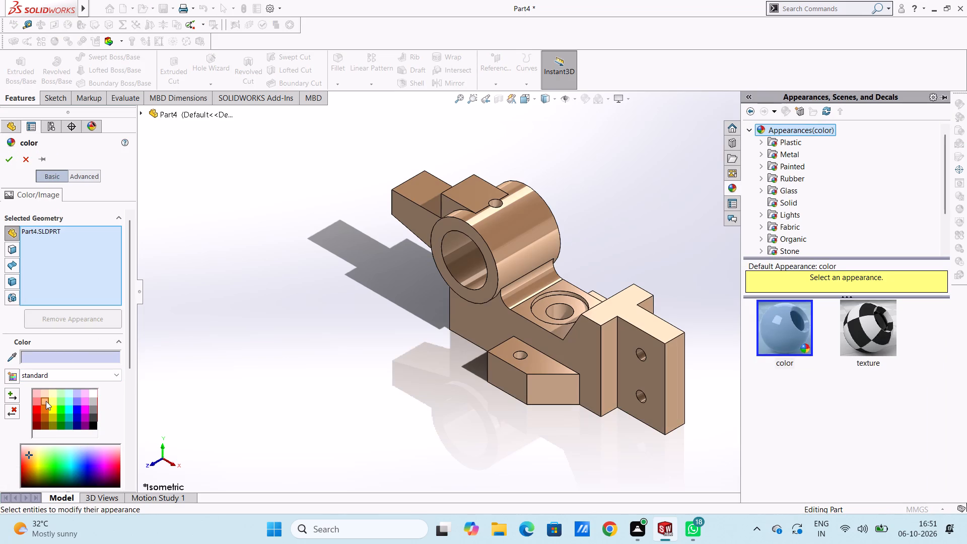
pyautogui.scroll(-2, 46, 401)
pyautogui.click(56, 308)
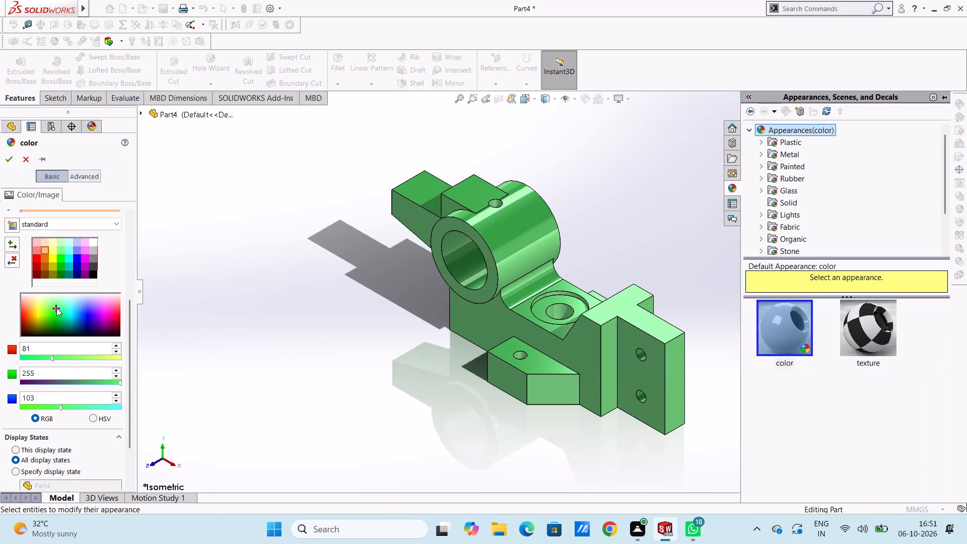
pyautogui.click(68, 325)
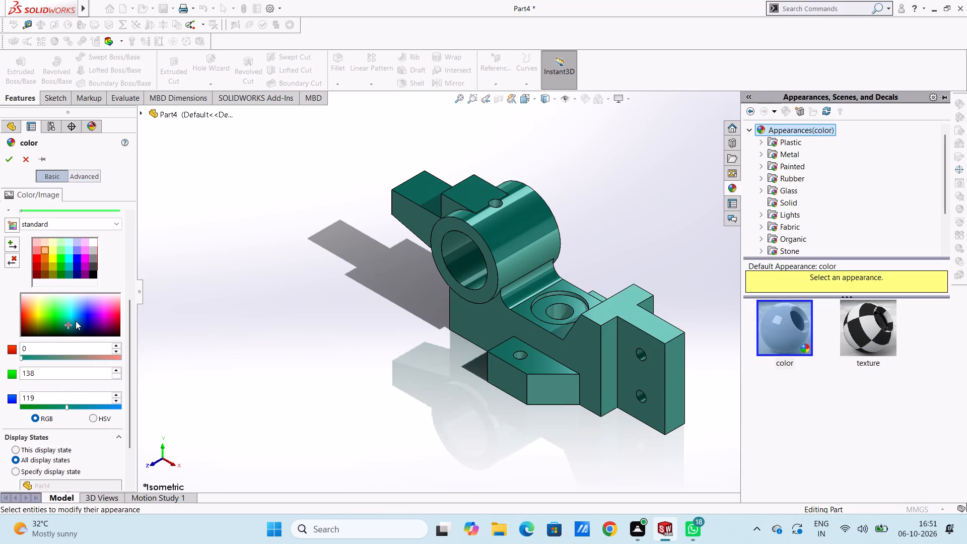
pyautogui.click(78, 320)
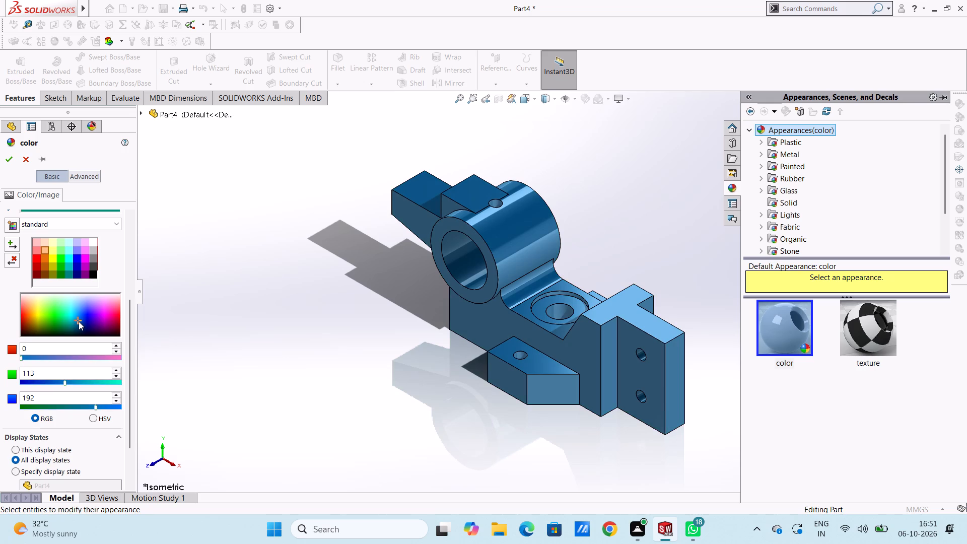
pyautogui.click(73, 325)
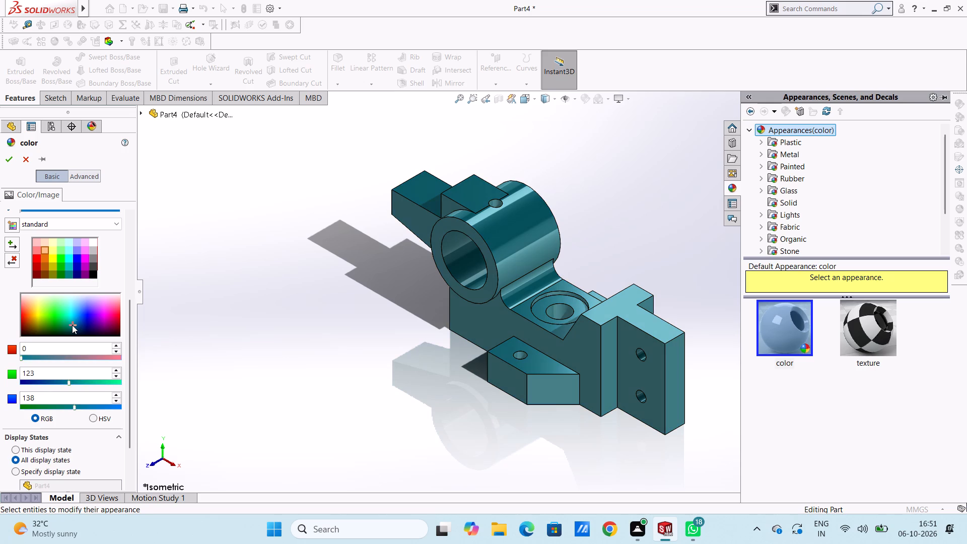
pyautogui.click(68, 323)
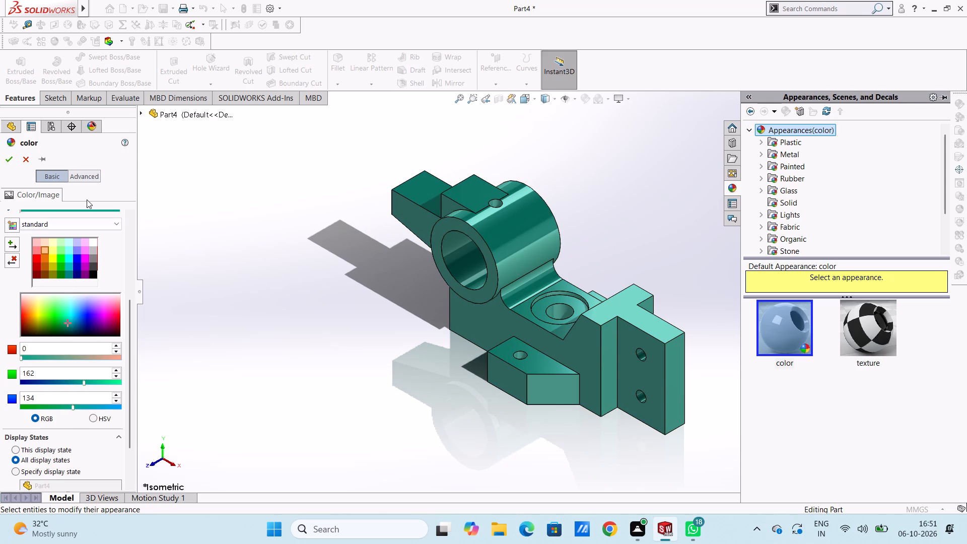
pyautogui.click(12, 161)
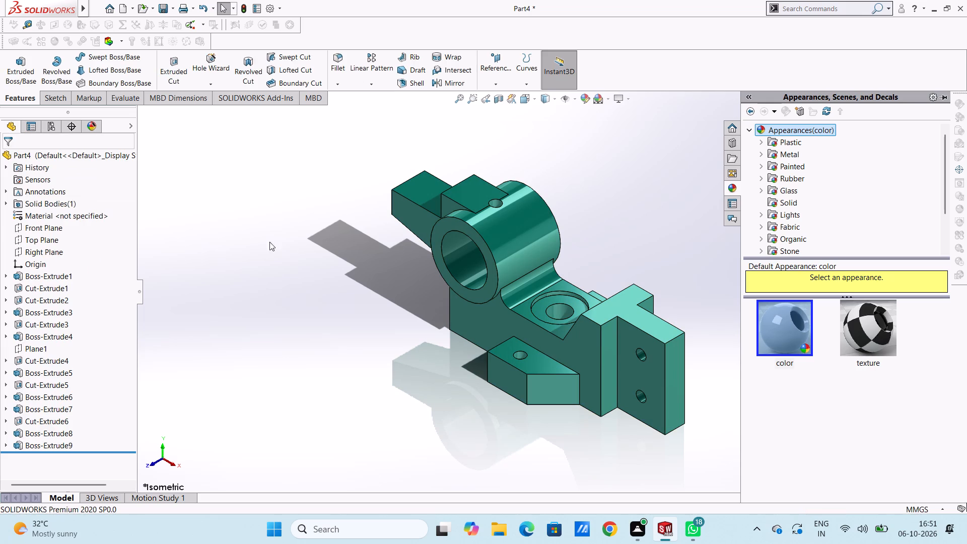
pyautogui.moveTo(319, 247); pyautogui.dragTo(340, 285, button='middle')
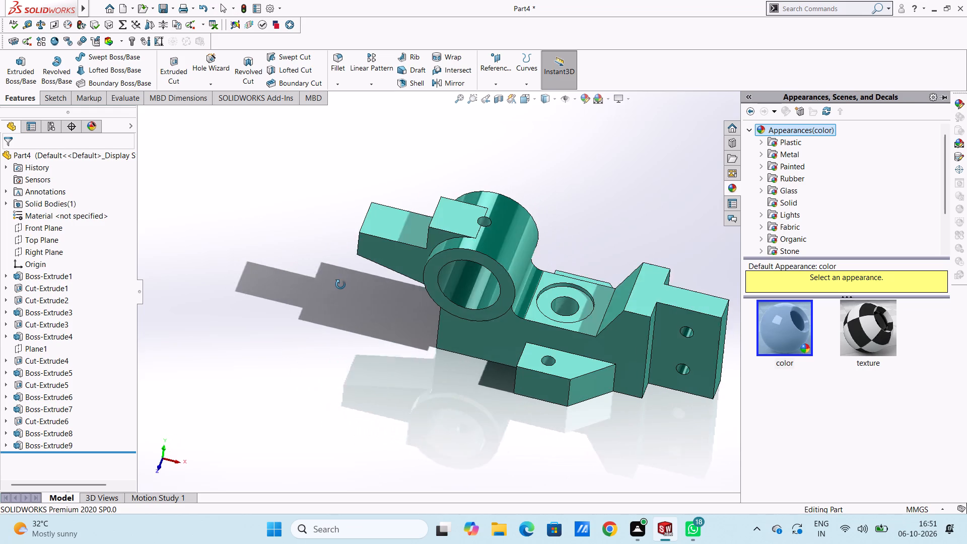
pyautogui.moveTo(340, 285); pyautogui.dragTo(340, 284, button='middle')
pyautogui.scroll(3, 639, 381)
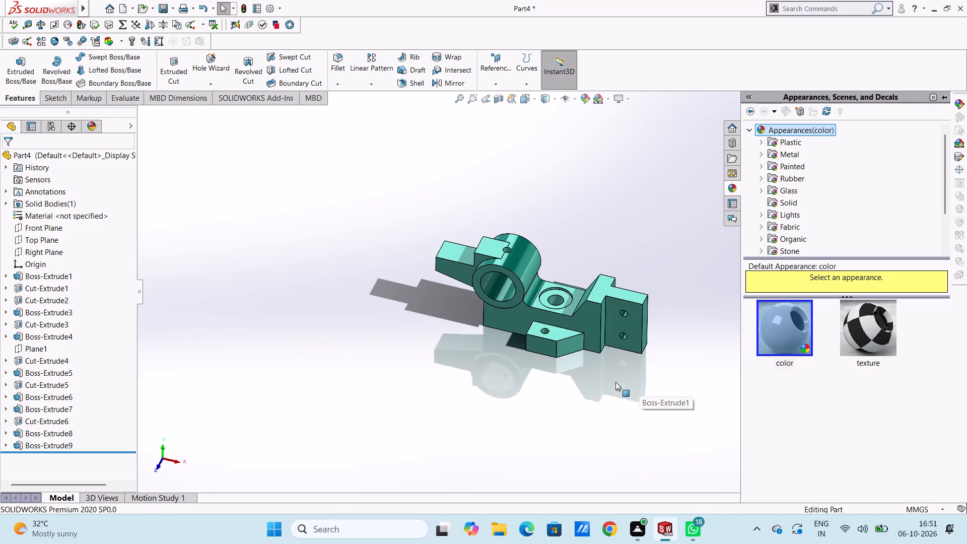
# Start a separate face colour on the front side lug's drilled top face and try magenta with RGB values 194, 0, 240.
pyautogui.scroll(-4, 614, 382)
pyautogui.click(479, 256)
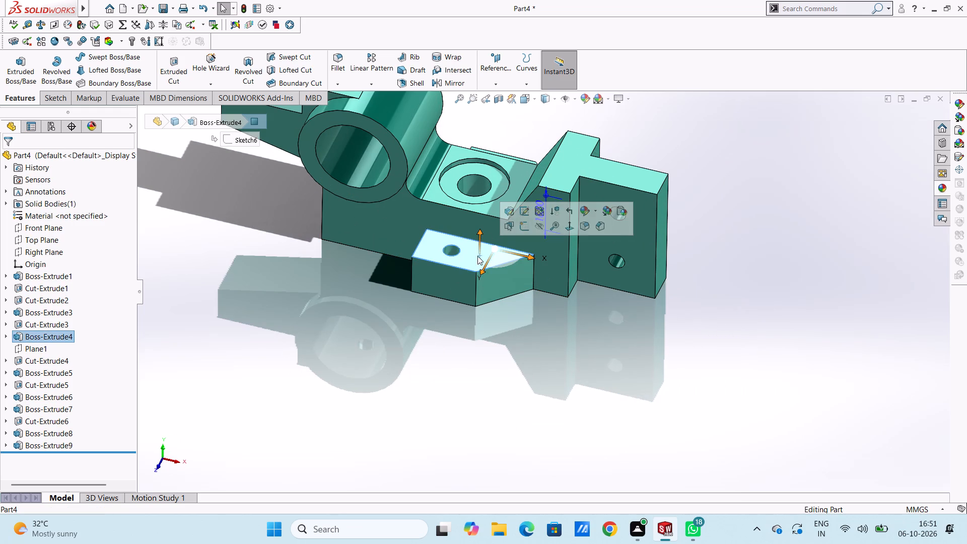
pyautogui.click(581, 100)
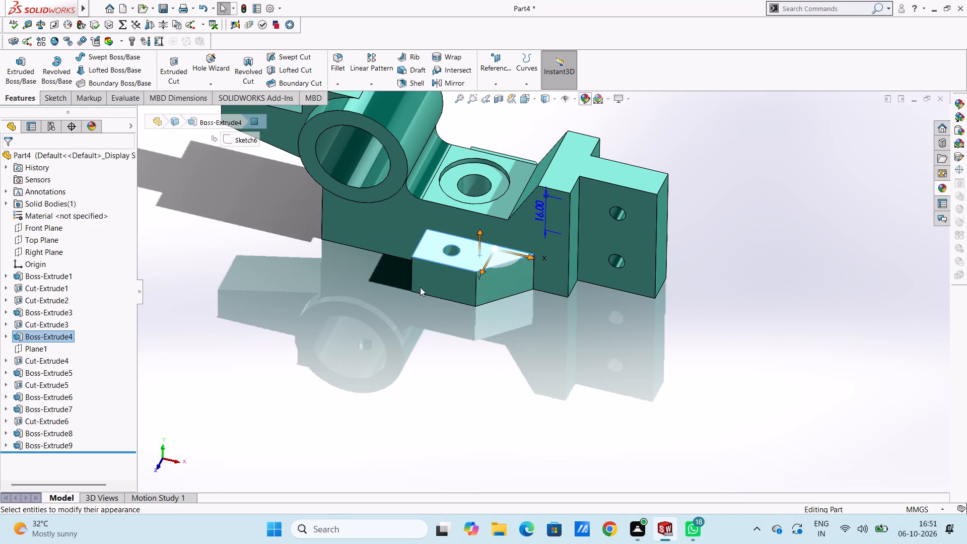
pyautogui.scroll(5, 419, 288)
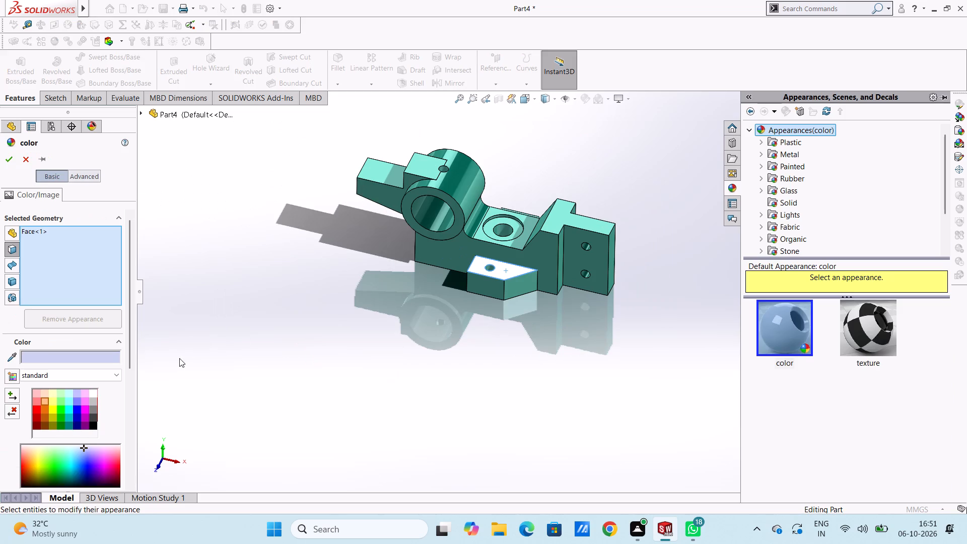
pyautogui.click(93, 393)
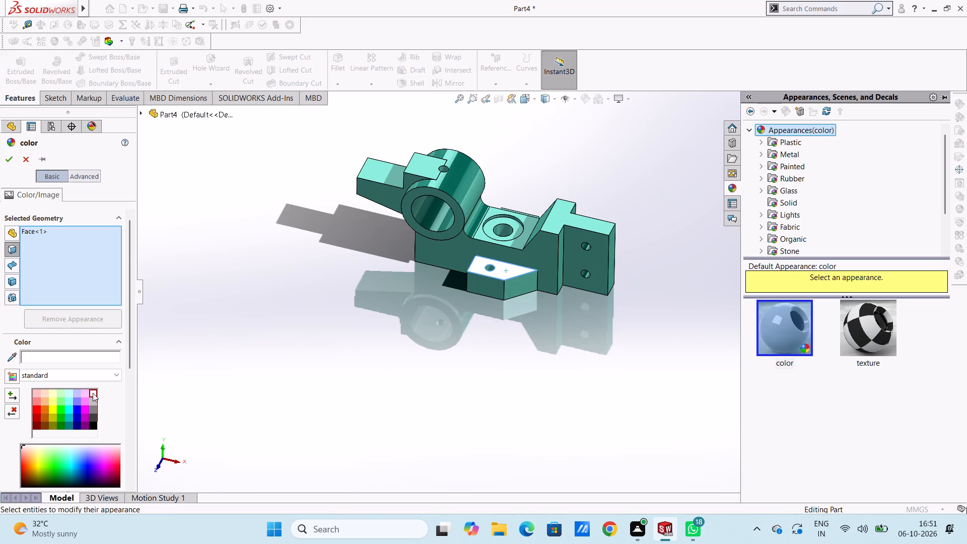
pyautogui.click(72, 410)
pyautogui.click(89, 466)
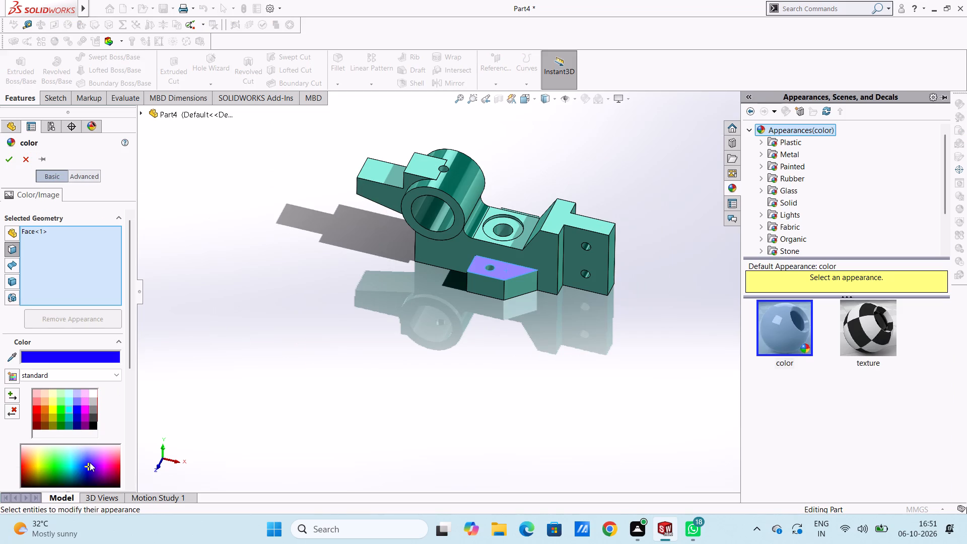
pyautogui.click(103, 464)
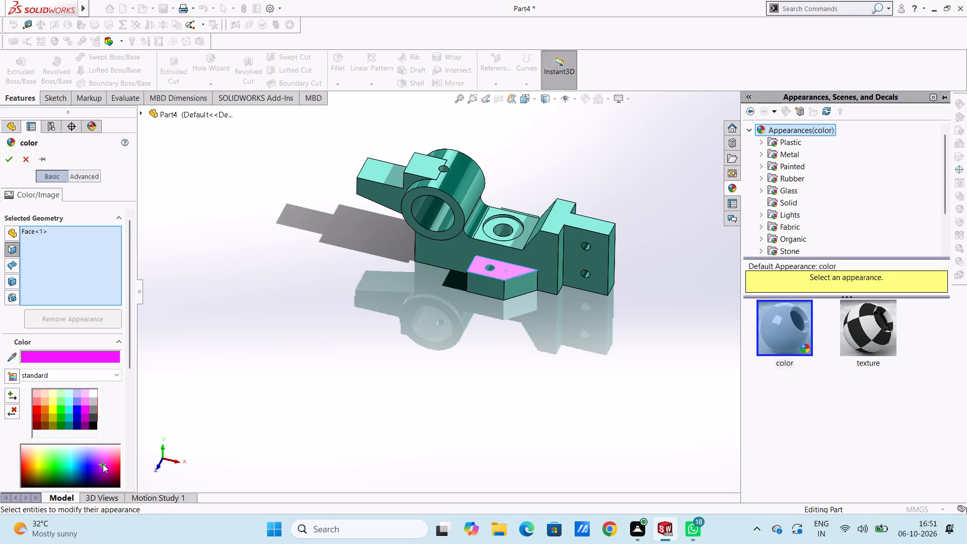
pyautogui.click(106, 465)
pyautogui.click(113, 464)
pyautogui.click(117, 454)
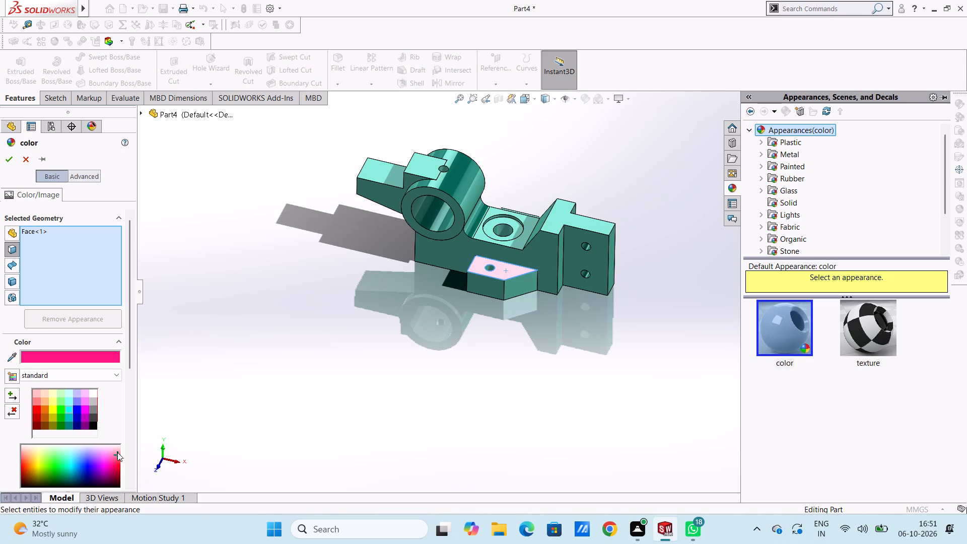
pyautogui.click(117, 452)
pyautogui.click(109, 459)
pyautogui.click(105, 465)
pyautogui.click(101, 467)
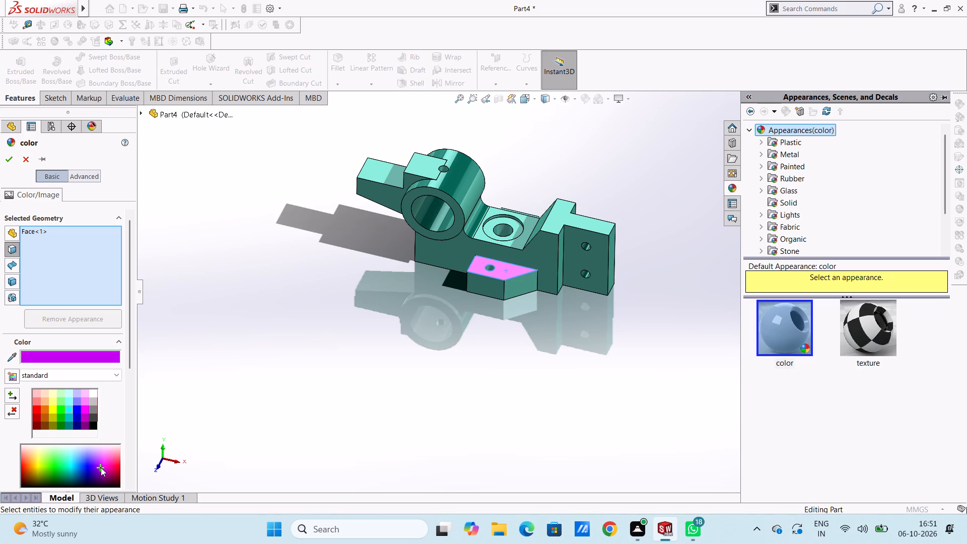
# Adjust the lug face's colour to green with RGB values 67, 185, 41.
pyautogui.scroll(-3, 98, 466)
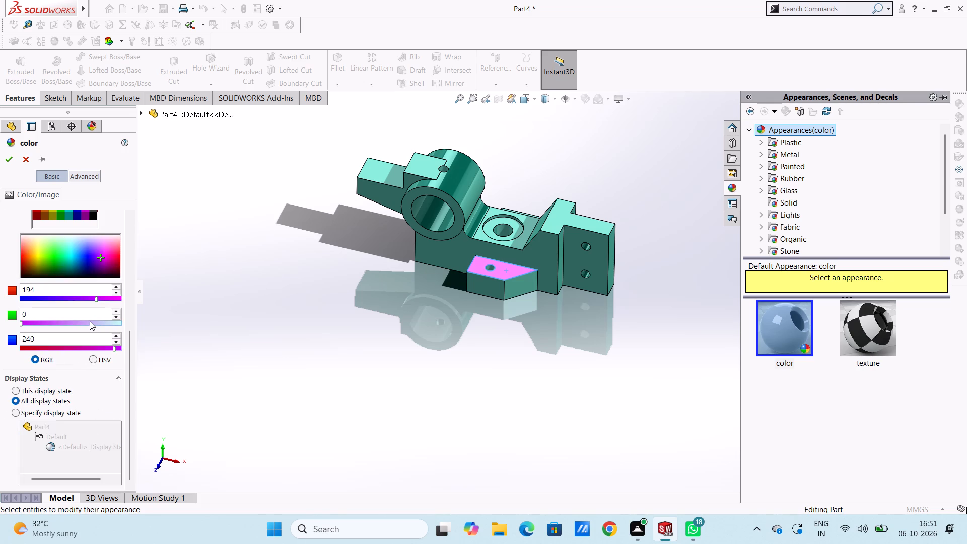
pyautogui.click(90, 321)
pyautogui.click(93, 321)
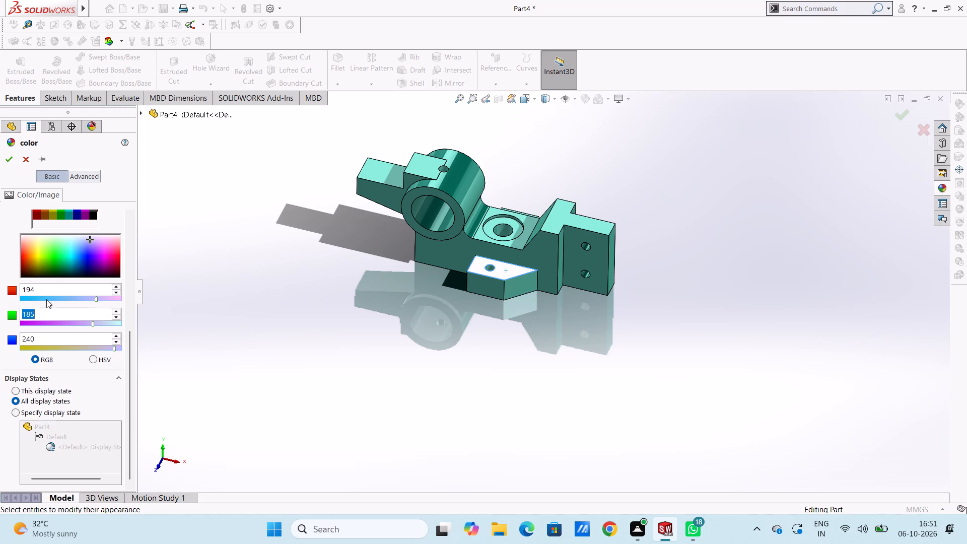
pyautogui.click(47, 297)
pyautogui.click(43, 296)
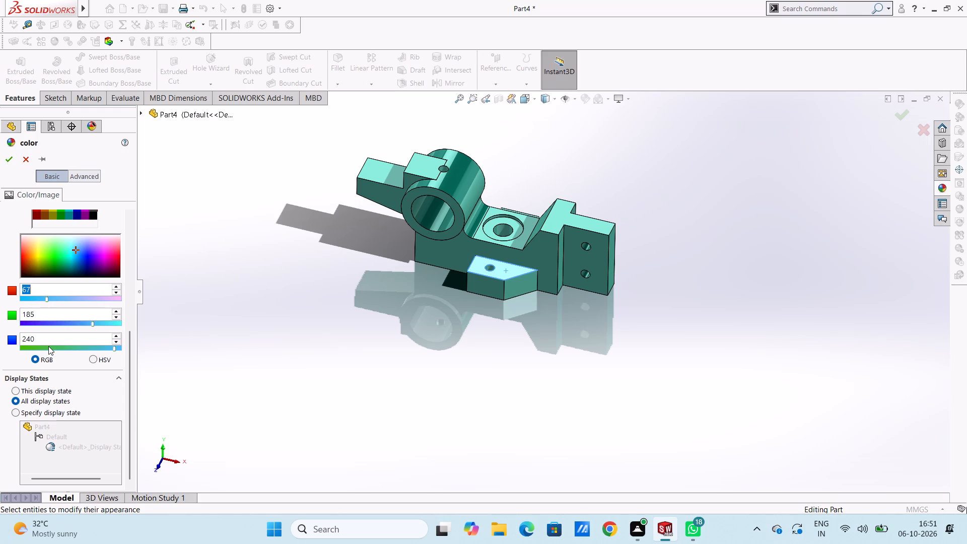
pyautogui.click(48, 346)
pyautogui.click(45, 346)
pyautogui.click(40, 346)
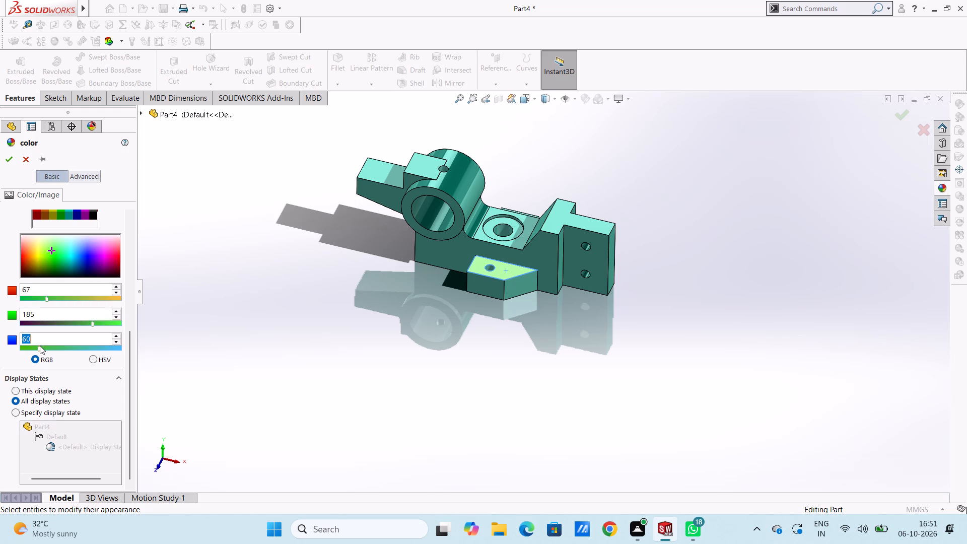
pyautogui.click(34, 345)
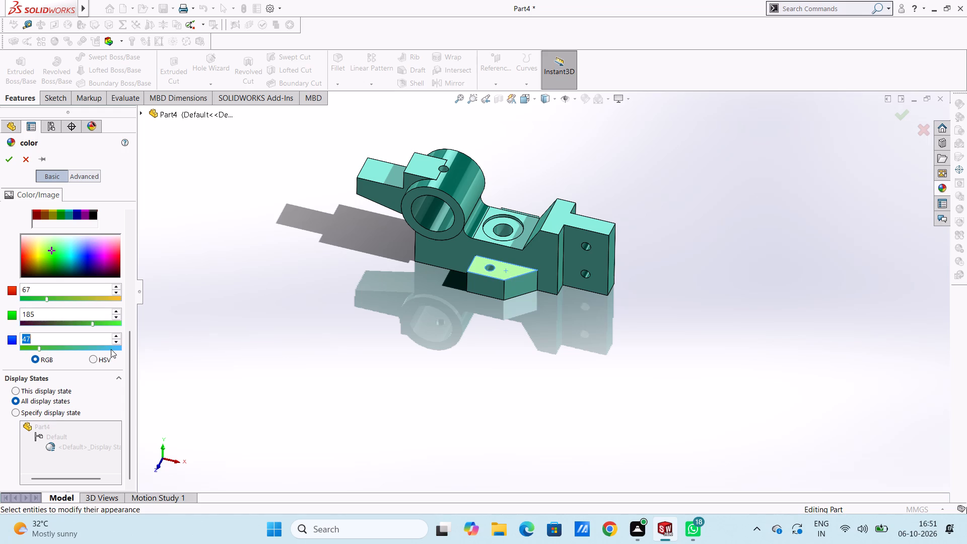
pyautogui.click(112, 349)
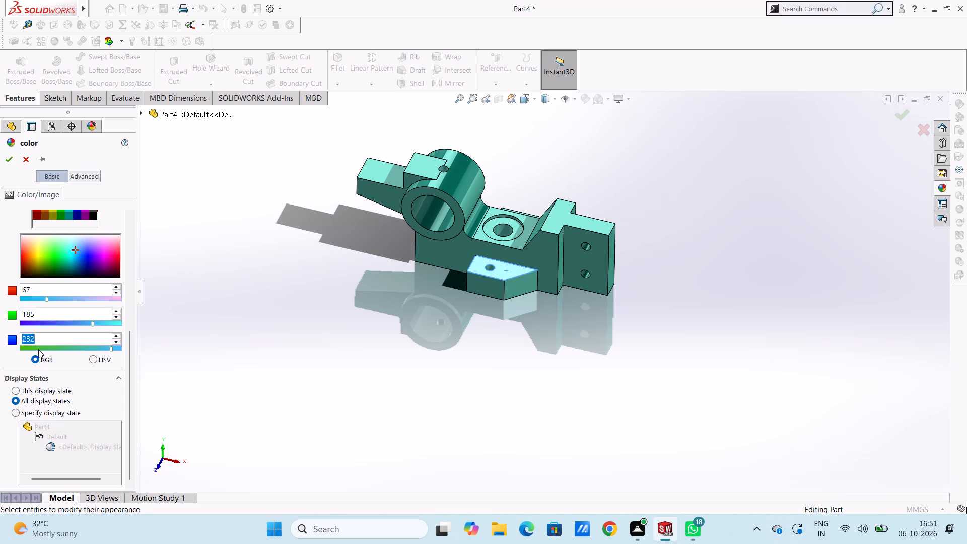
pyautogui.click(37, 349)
# Add the front lug's outer, slanted and end faces and the bracket's underside to the faces being coloured.
pyautogui.scroll(-2, 516, 283)
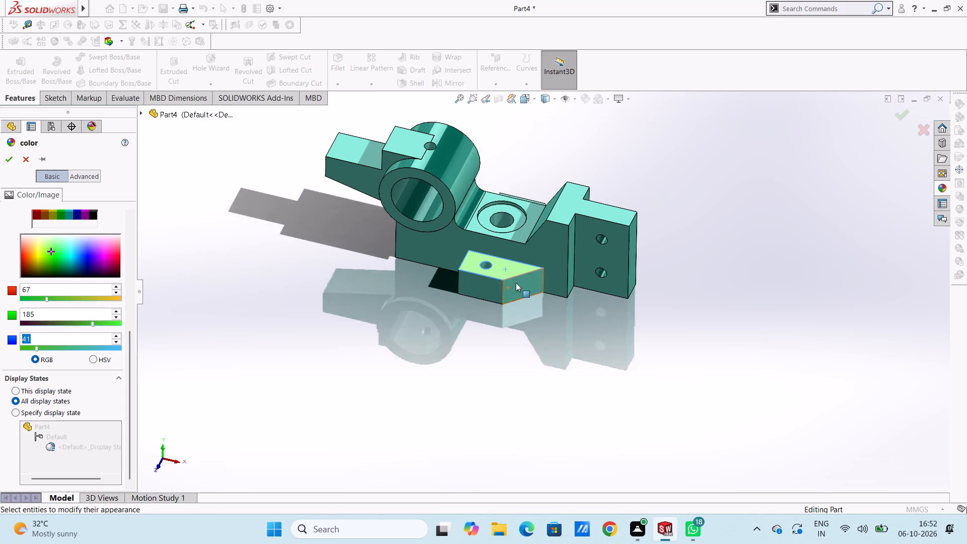
pyautogui.scroll(-3, 516, 283)
pyautogui.click(466, 294)
pyautogui.click(522, 296)
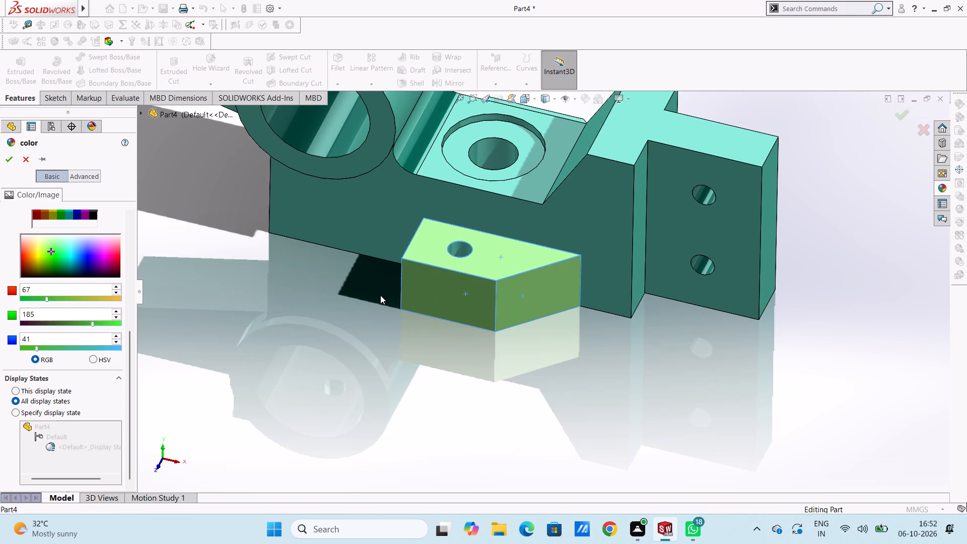
pyautogui.moveTo(388, 301); pyautogui.dragTo(466, 354, button='middle')
pyautogui.click(411, 278)
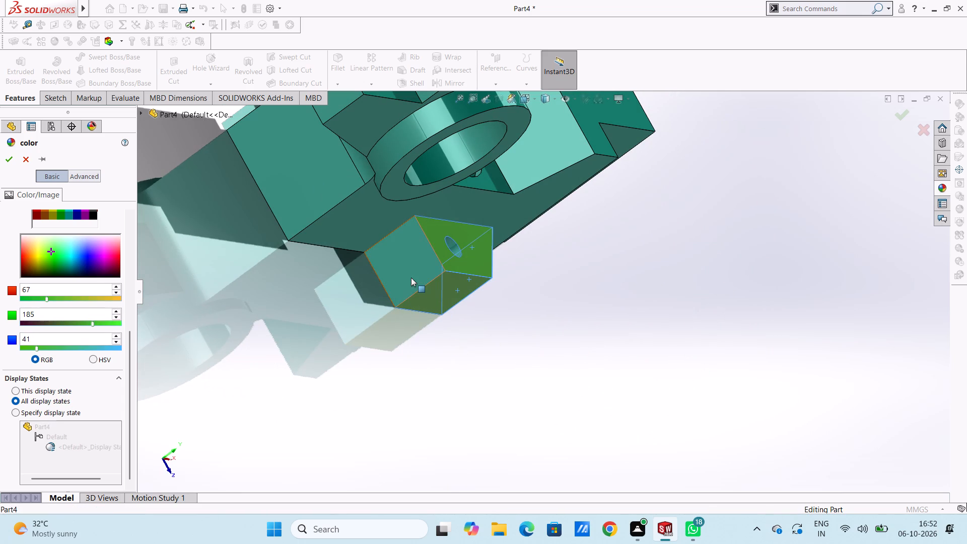
pyautogui.moveTo(401, 341); pyautogui.dragTo(459, 229, button='middle')
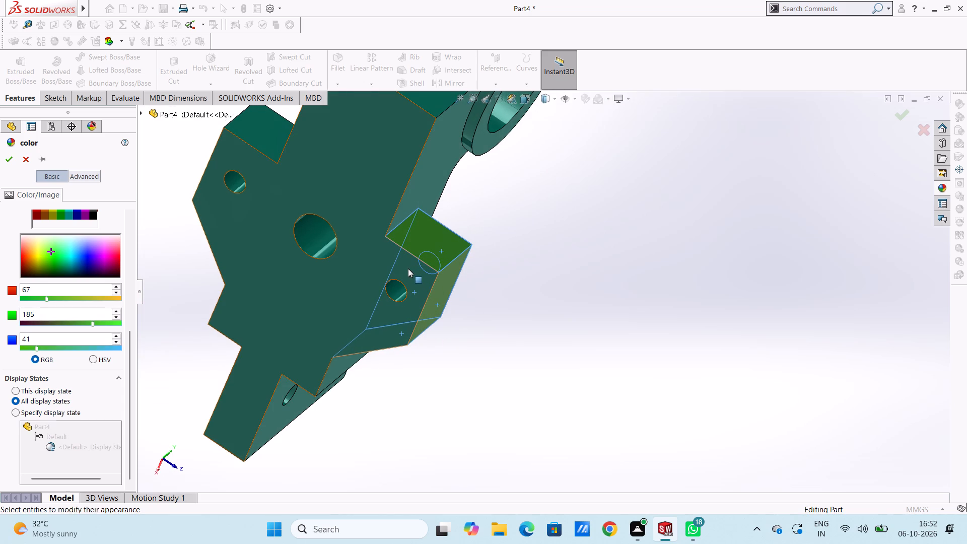
pyautogui.click(408, 268)
# Add the opposite side lug's end, outer, slanted and top faces to the faces being coloured.
pyautogui.moveTo(311, 229); pyautogui.dragTo(350, 262, button='middle')
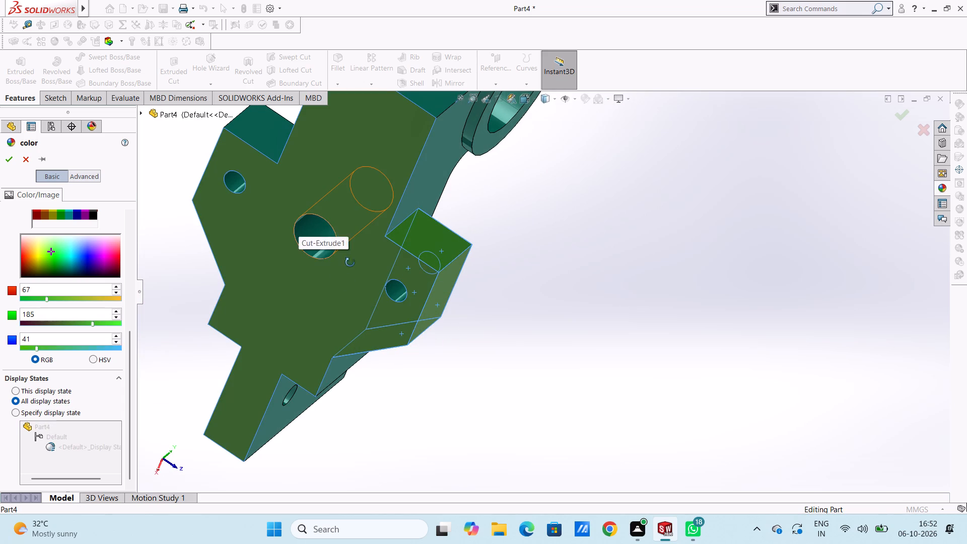
pyautogui.moveTo(350, 262); pyautogui.dragTo(374, 378, button='middle')
pyautogui.moveTo(369, 380); pyautogui.dragTo(364, 386, button='middle')
pyautogui.click(313, 233)
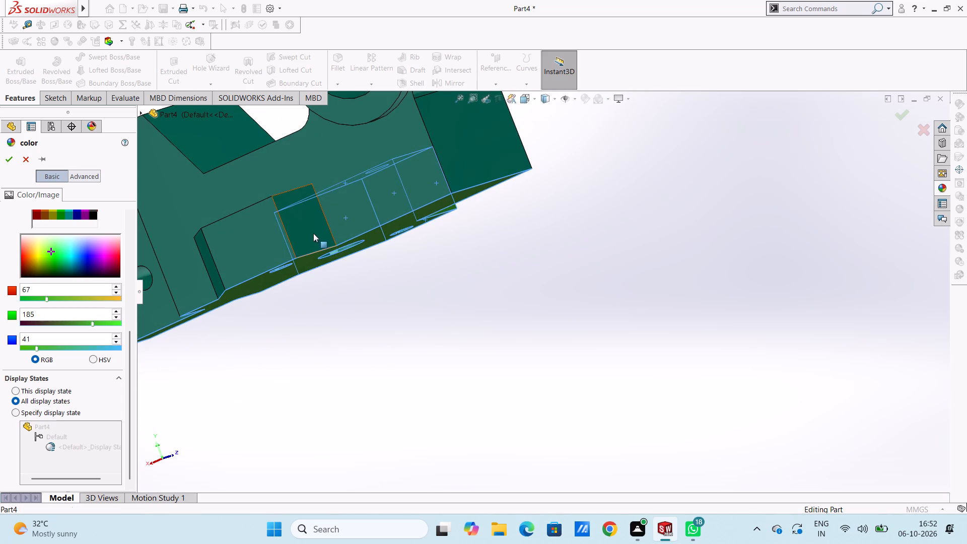
pyautogui.click(274, 239)
pyautogui.click(206, 263)
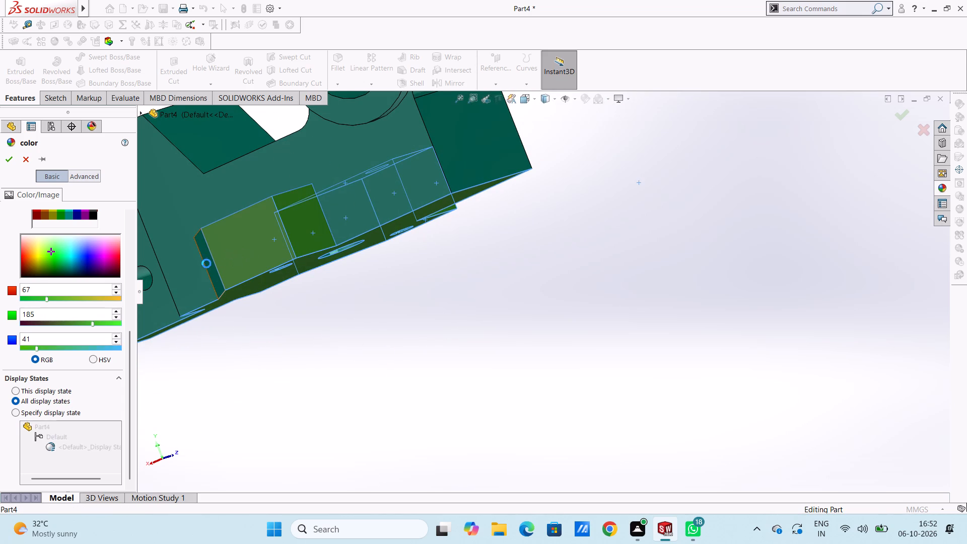
pyautogui.moveTo(346, 237); pyautogui.dragTo(399, 328, button='middle')
pyautogui.click(257, 239)
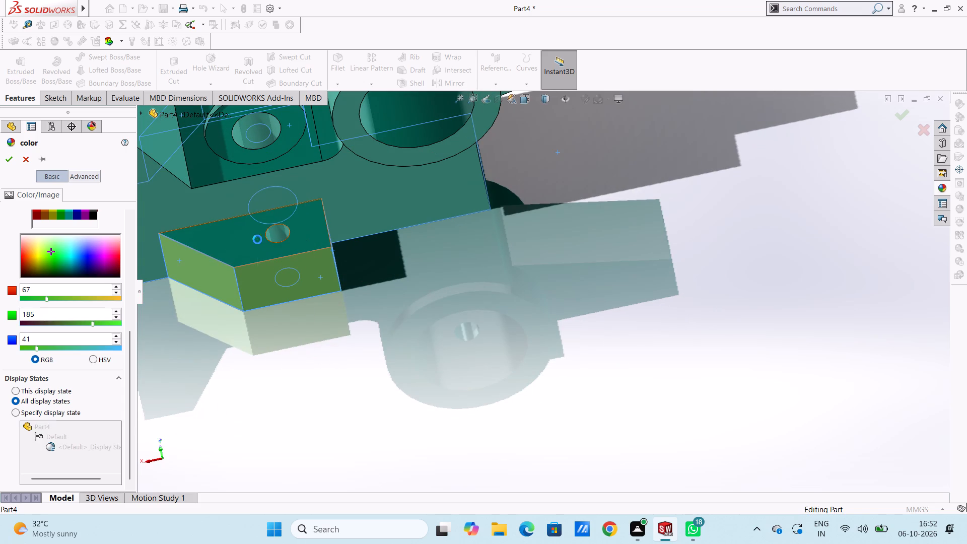
# Examine the selected lug faces and underside from several angles to check the colouring.
pyautogui.scroll(5, 433, 276)
pyautogui.moveTo(620, 294); pyautogui.dragTo(774, 246, button='middle')
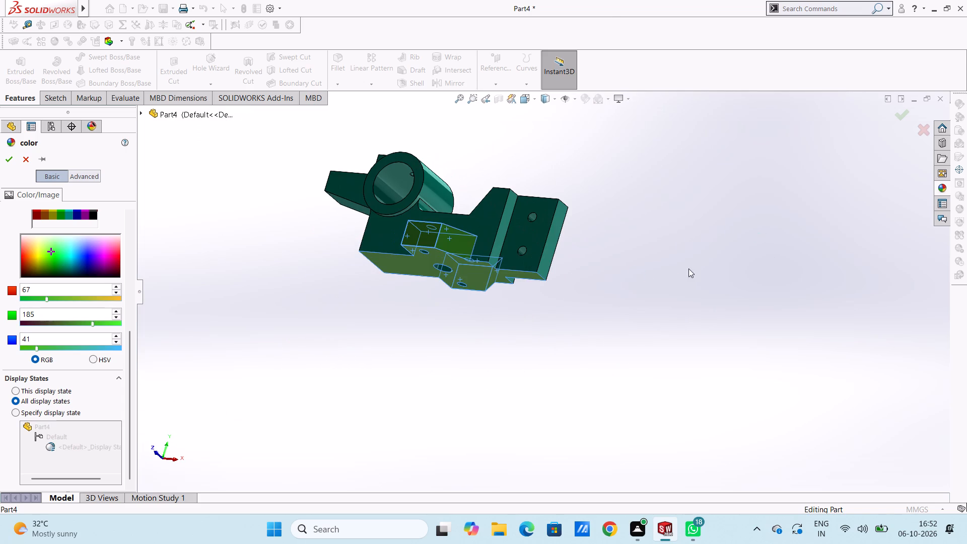
pyautogui.moveTo(374, 286); pyautogui.dragTo(376, 391, button='middle')
pyautogui.moveTo(377, 392); pyautogui.dragTo(389, 404, button='middle')
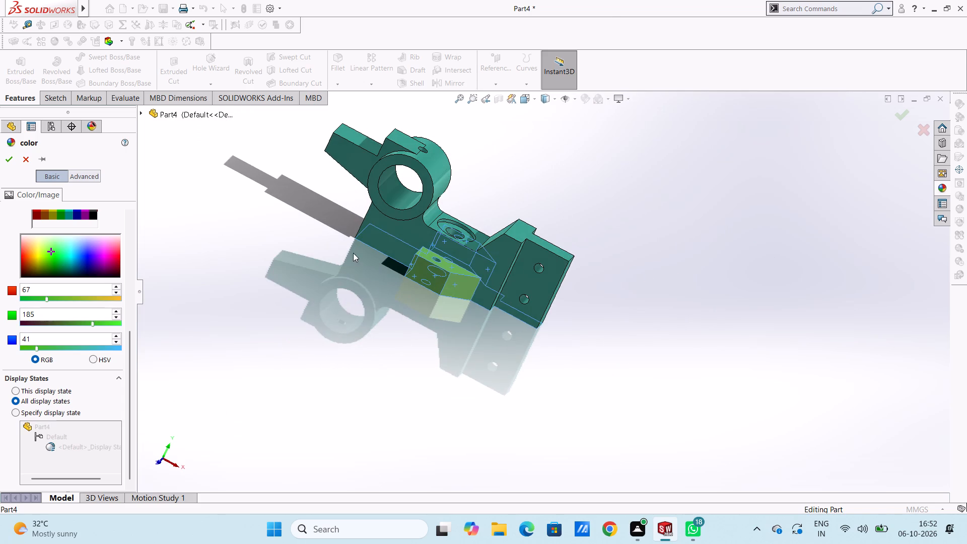
pyautogui.moveTo(353, 256); pyautogui.dragTo(359, 340, button='middle')
pyautogui.moveTo(310, 270); pyautogui.dragTo(232, 224, button='middle')
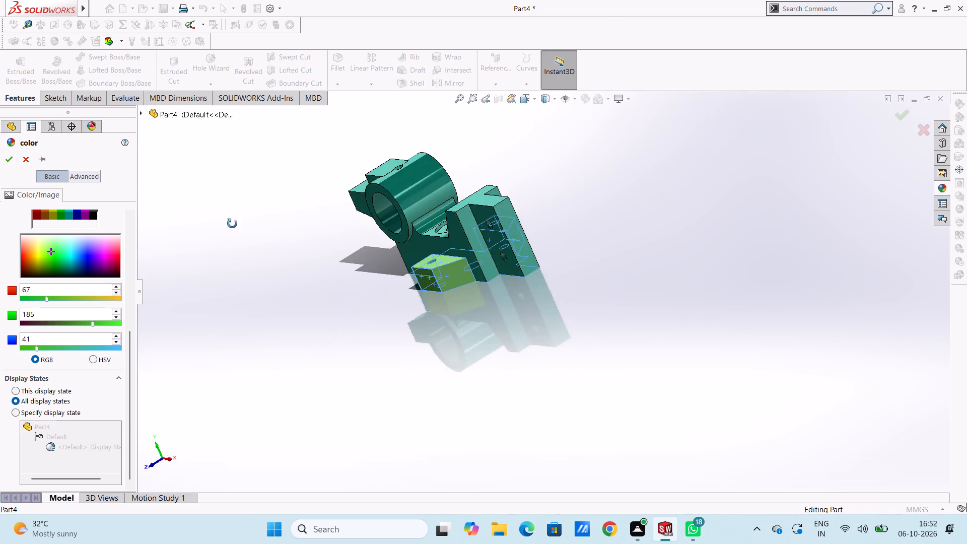
pyautogui.moveTo(232, 224); pyautogui.dragTo(293, 314, button='middle')
pyautogui.moveTo(293, 303); pyautogui.dragTo(290, 283, button='middle')
pyautogui.moveTo(316, 281); pyautogui.dragTo(325, 274, button='middle')
pyautogui.moveTo(324, 267); pyautogui.dragTo(326, 260, button='middle')
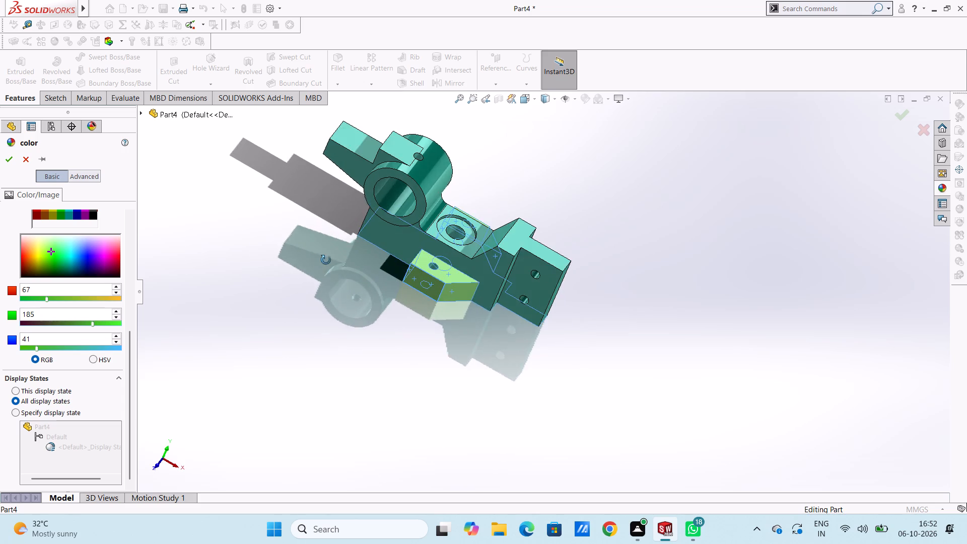
pyautogui.moveTo(326, 260); pyautogui.dragTo(368, 238, button='middle')
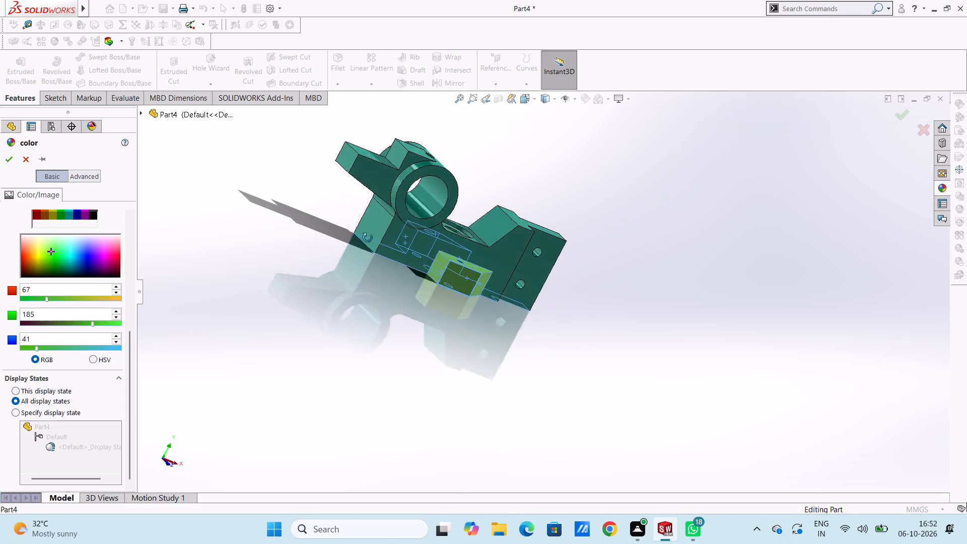
pyautogui.moveTo(368, 238); pyautogui.dragTo(295, 232, button='middle')
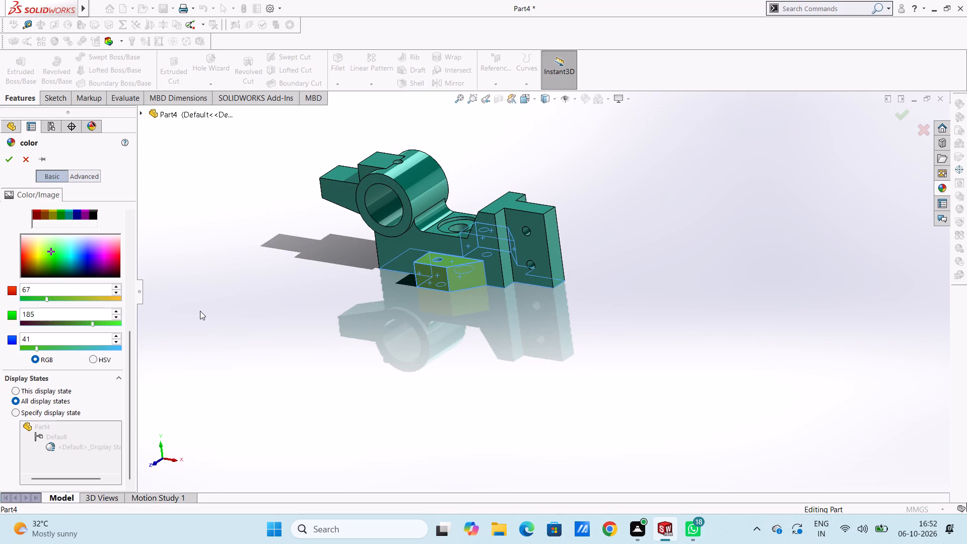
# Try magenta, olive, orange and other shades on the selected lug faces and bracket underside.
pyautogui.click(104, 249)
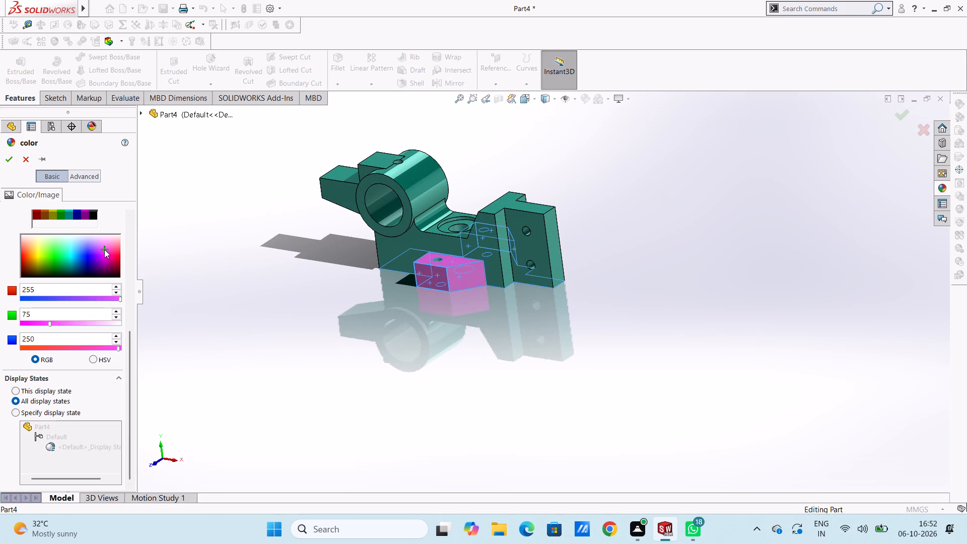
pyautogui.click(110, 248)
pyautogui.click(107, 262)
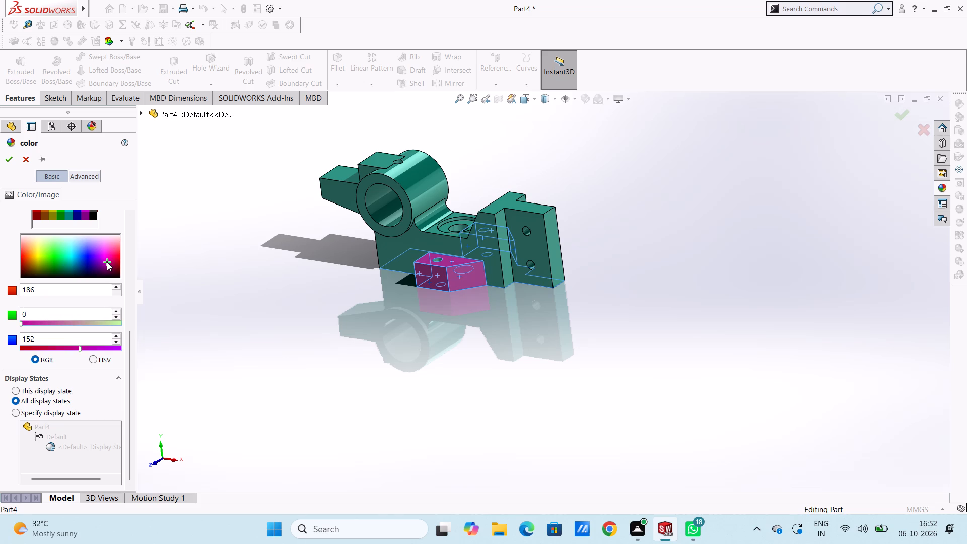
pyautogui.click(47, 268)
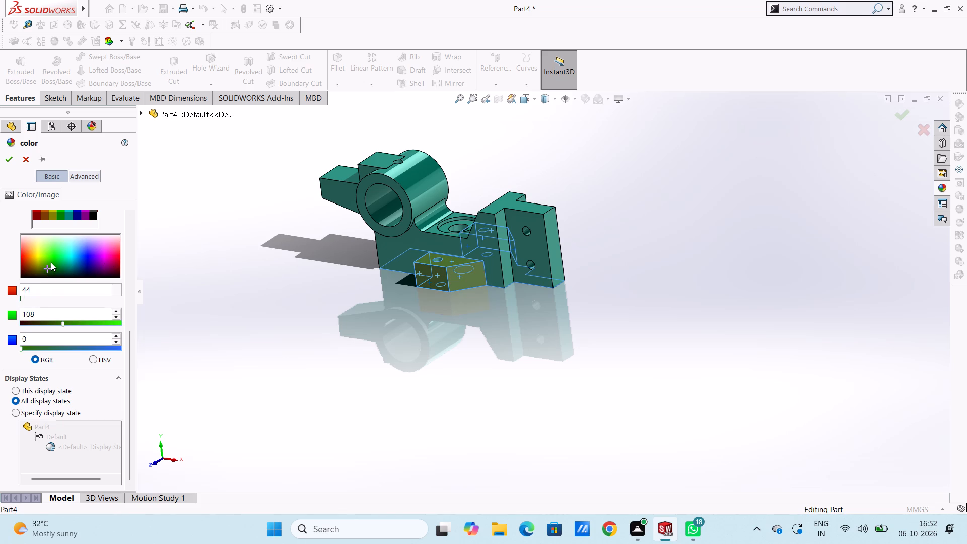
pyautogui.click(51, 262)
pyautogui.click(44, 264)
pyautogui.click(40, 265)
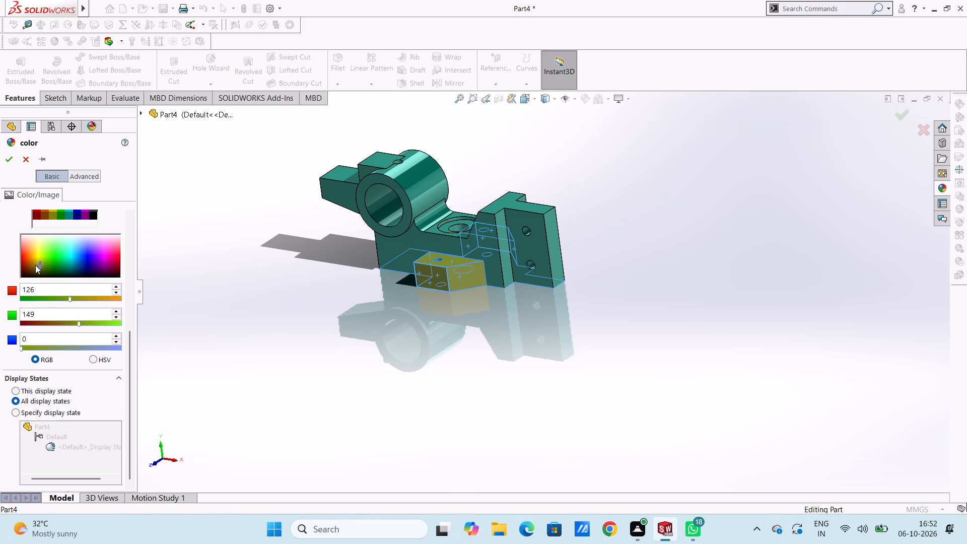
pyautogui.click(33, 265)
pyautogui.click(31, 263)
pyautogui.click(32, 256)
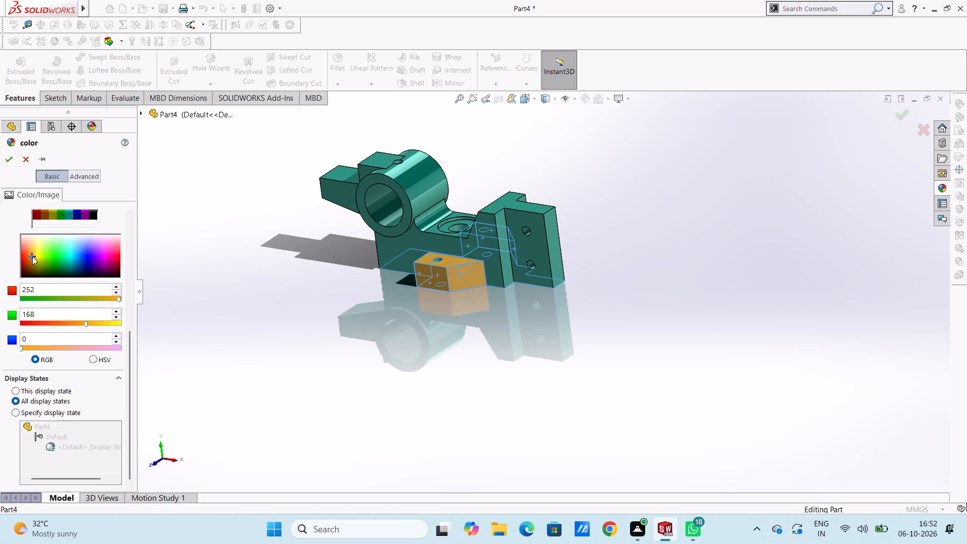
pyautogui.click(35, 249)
# Colour the selected lug faces and underside lime green with RGB values 129, 255, 15 and apply the appearance.
pyautogui.click(46, 254)
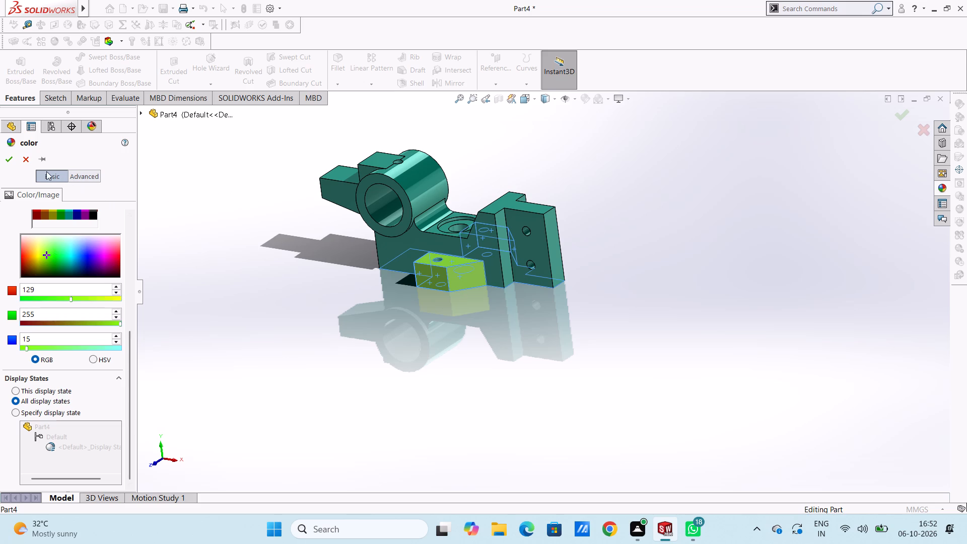
pyautogui.click(8, 155)
pyautogui.click(209, 210)
# Colour the raised top face of the stepped arm beside the ring's small hole light yellow from the standard swatches.
pyautogui.moveTo(273, 225); pyautogui.dragTo(299, 257, button='middle')
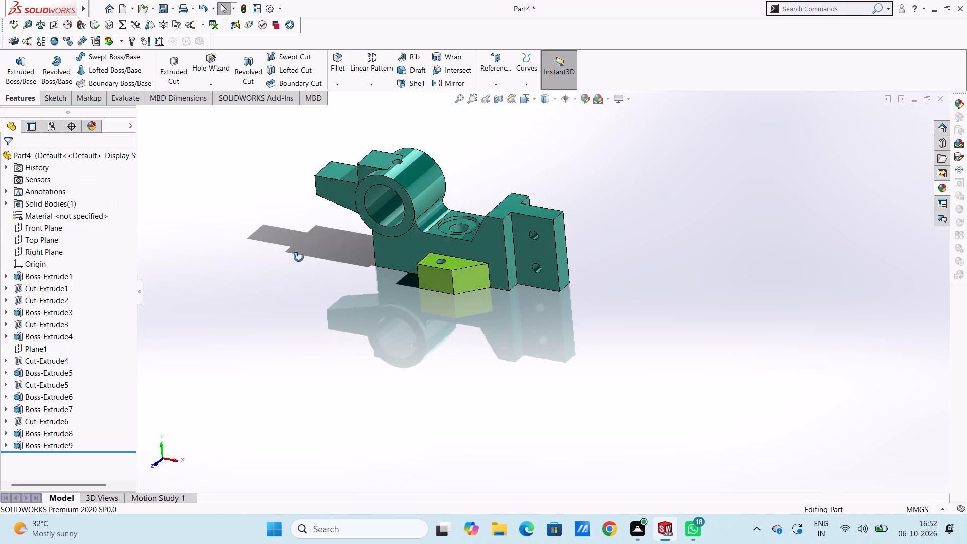
pyautogui.moveTo(299, 257); pyautogui.dragTo(274, 278, button='middle')
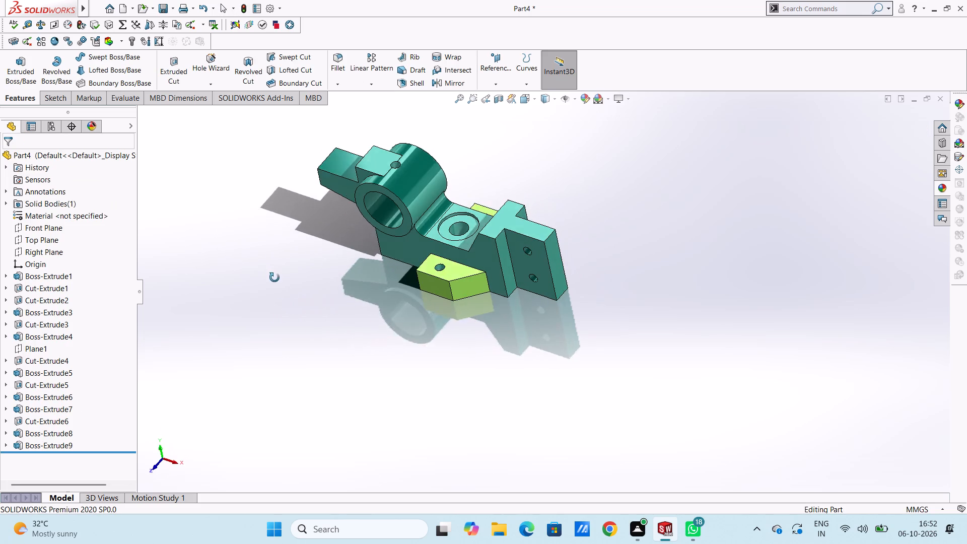
pyautogui.moveTo(274, 278); pyautogui.dragTo(292, 256, button='middle')
pyautogui.moveTo(292, 230); pyautogui.dragTo(297, 227, button='middle')
pyautogui.scroll(-3, 401, 136)
pyautogui.scroll(-3, 412, 196)
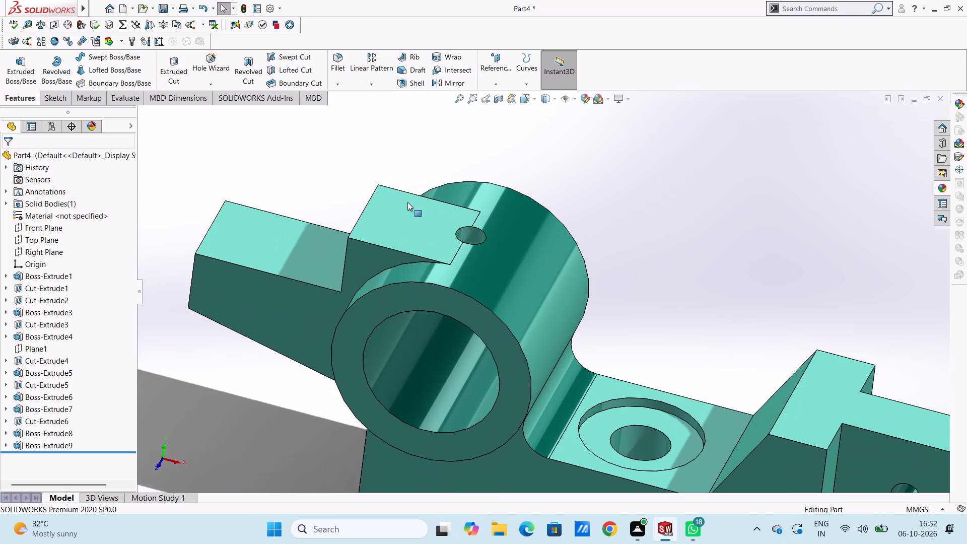
pyautogui.click(387, 222)
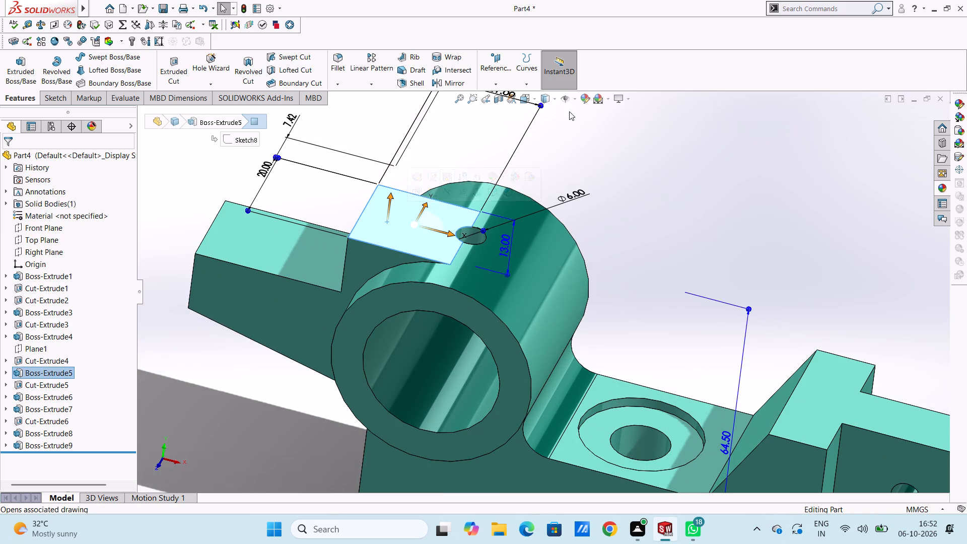
pyautogui.click(583, 101)
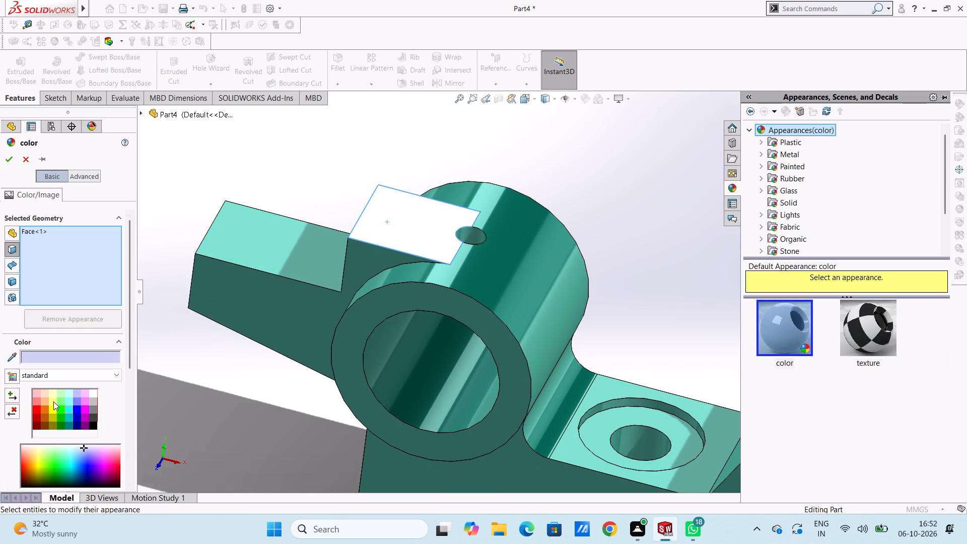
pyautogui.click(53, 401)
pyautogui.click(53, 394)
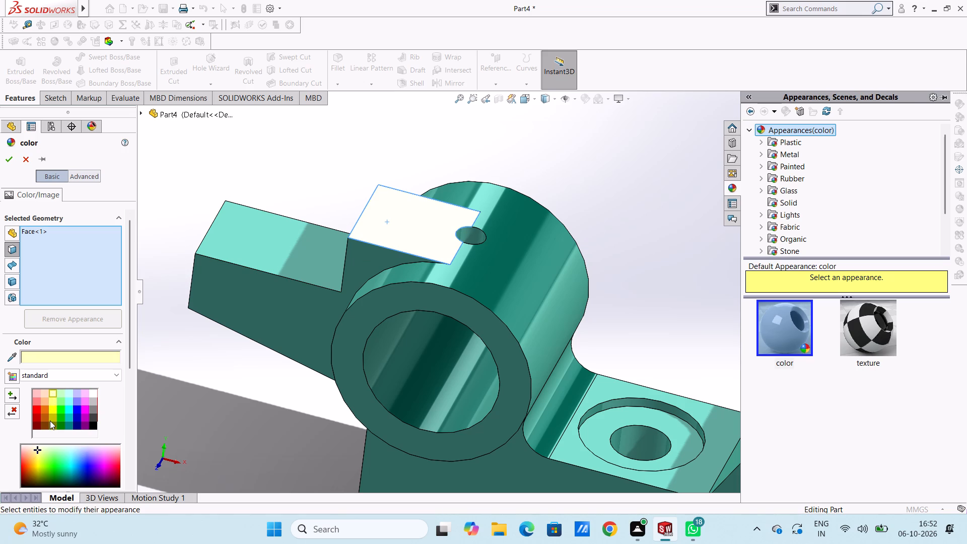
pyautogui.click(53, 402)
pyautogui.click(53, 410)
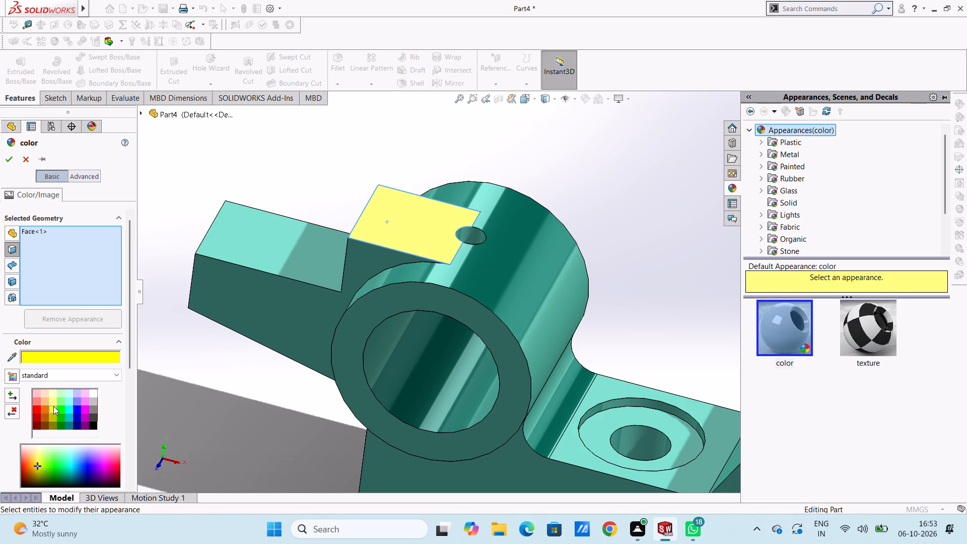
pyautogui.click(53, 402)
# Add the stepped arm's lower top, both side, end, step and sloping underside faces to the light yellow colouring and apply it.
pyautogui.click(259, 266)
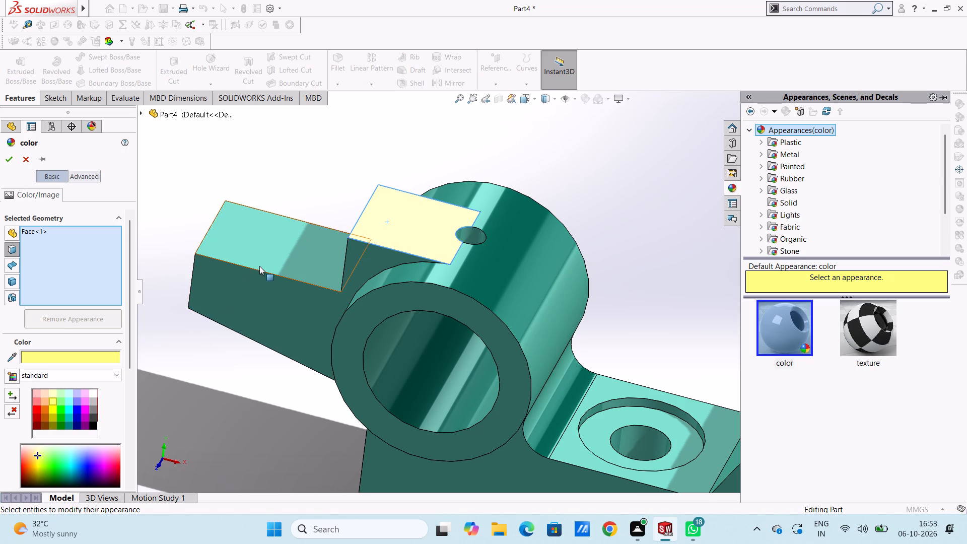
pyautogui.click(272, 302)
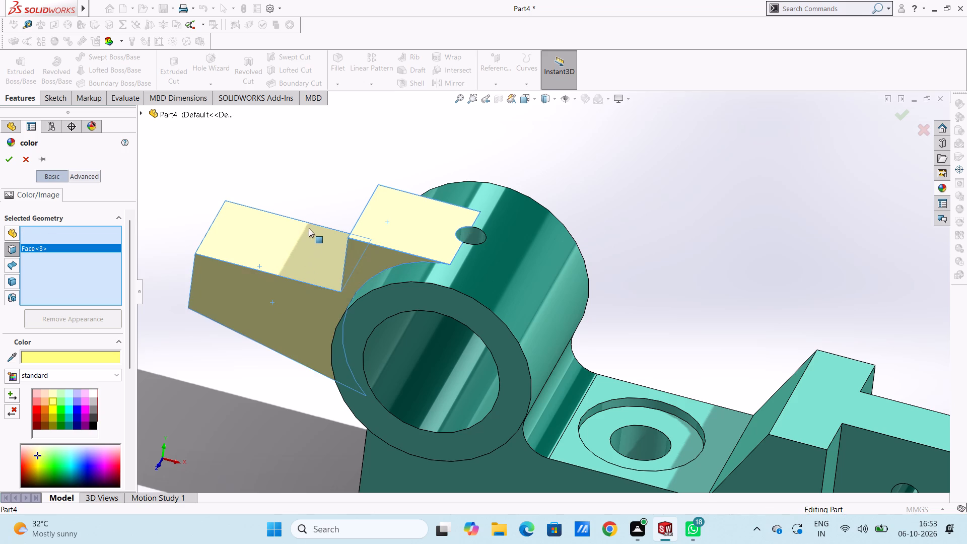
pyautogui.scroll(3, 311, 226)
pyautogui.moveTo(333, 208); pyautogui.dragTo(424, 355, button='middle')
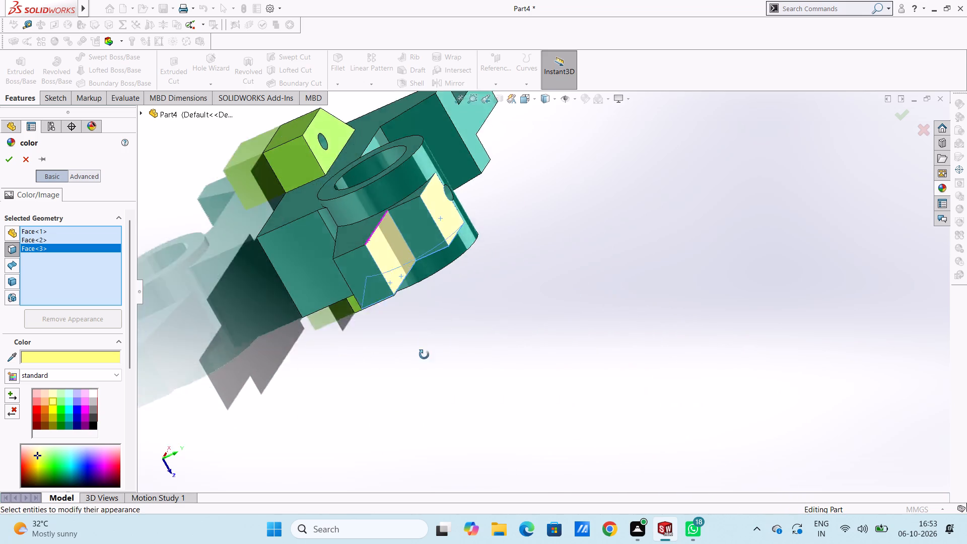
pyautogui.moveTo(424, 355); pyautogui.dragTo(427, 378, button='middle')
pyautogui.click(355, 227)
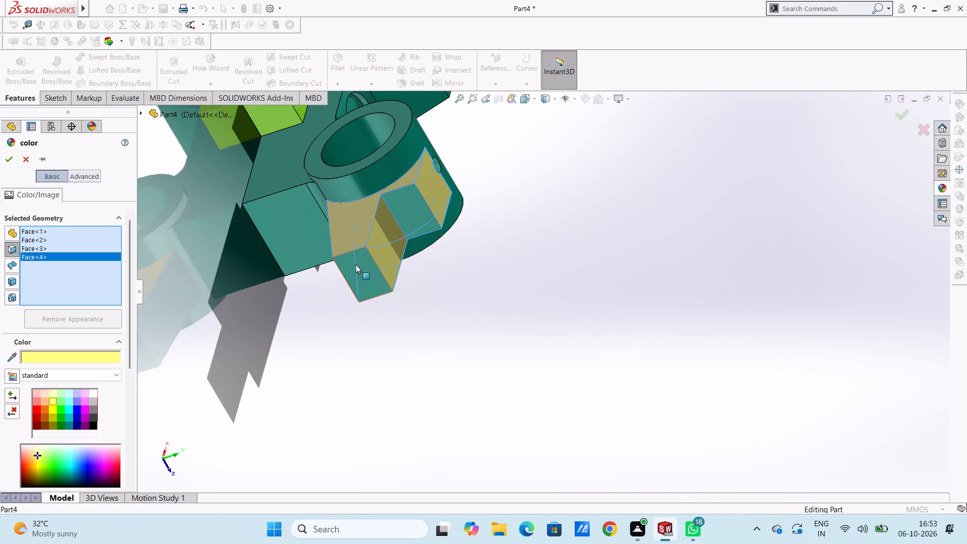
pyautogui.click(355, 270)
pyautogui.click(418, 212)
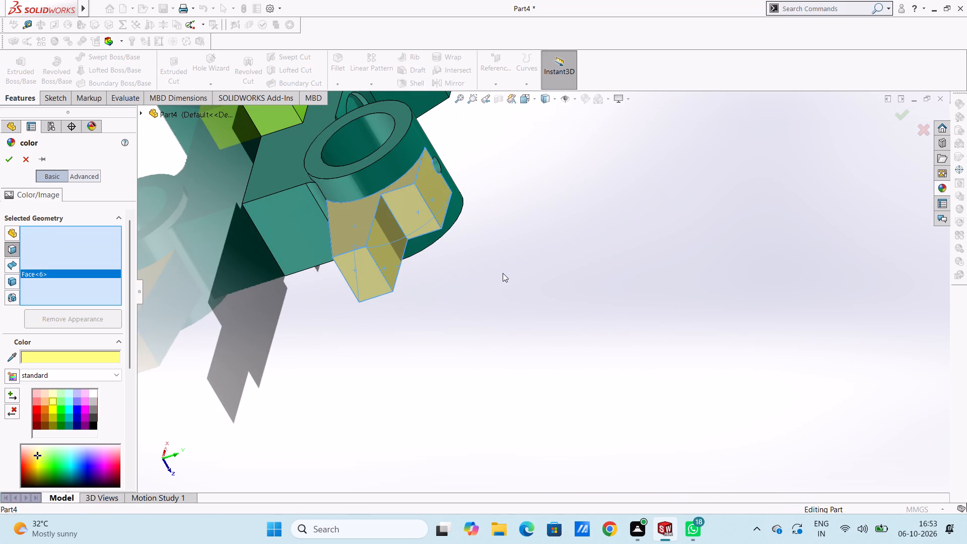
pyautogui.scroll(1, 508, 273)
pyautogui.moveTo(516, 273); pyautogui.dragTo(560, 243, button='middle')
pyautogui.click(453, 244)
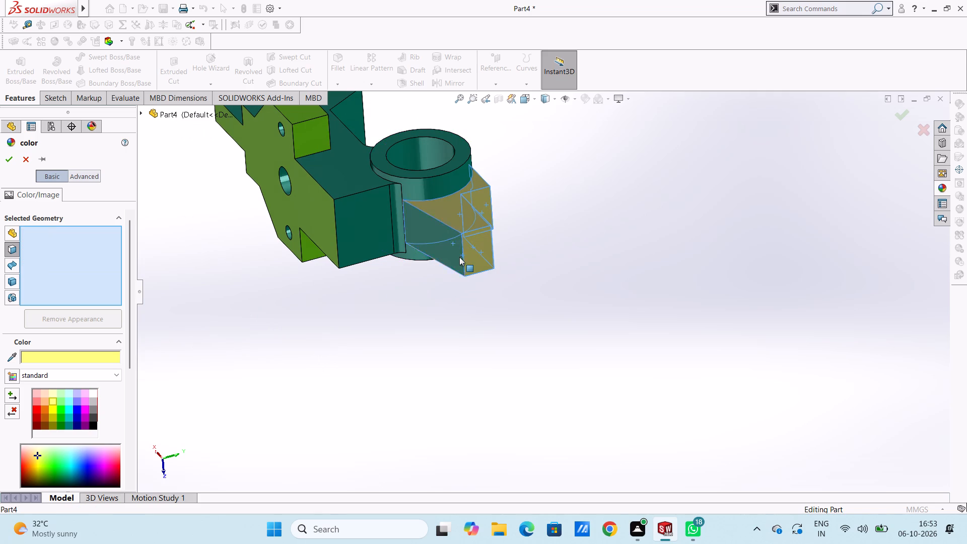
pyautogui.moveTo(564, 297); pyautogui.dragTo(468, 178, button='middle')
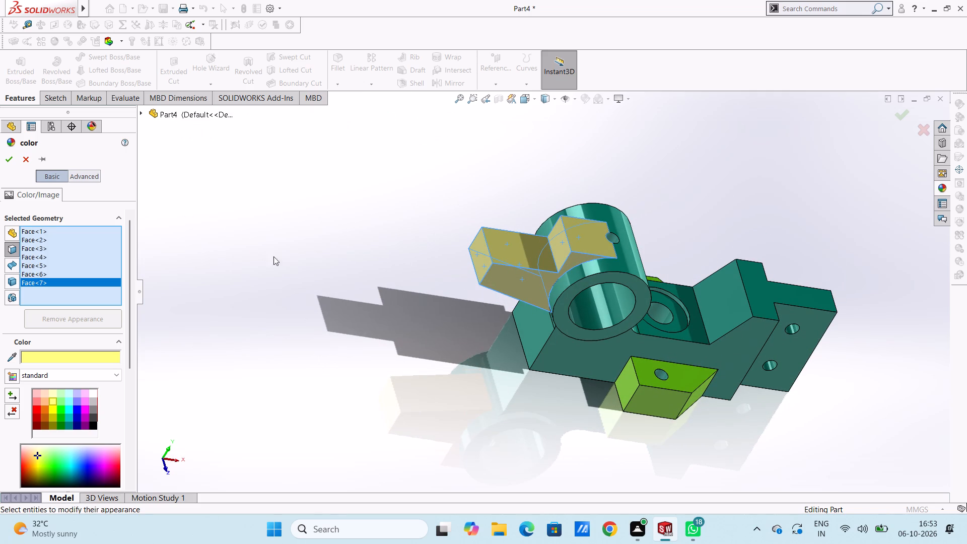
pyautogui.click(8, 157)
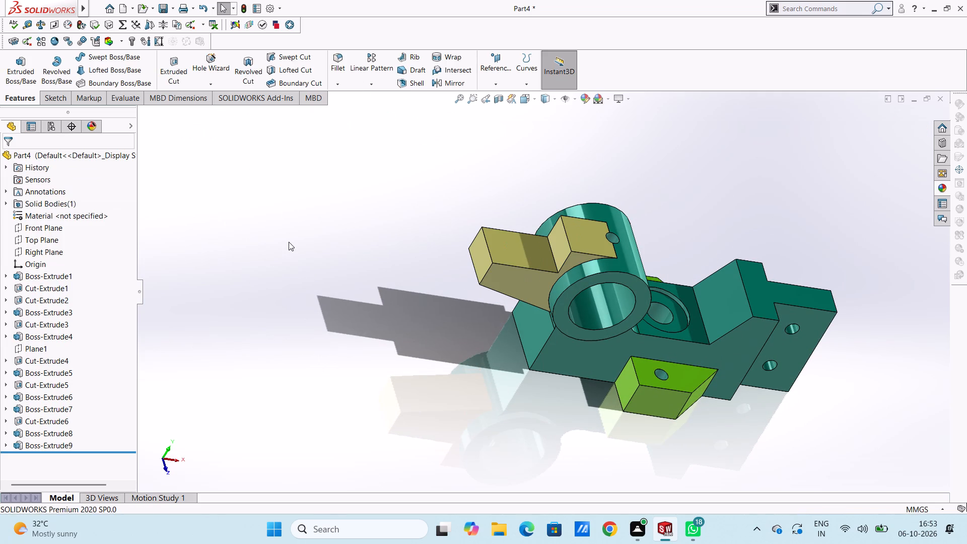
# Colour the front face of the end plate with the two holes salmon pink, RGB 255, 128, 128.
pyautogui.scroll(2, 447, 295)
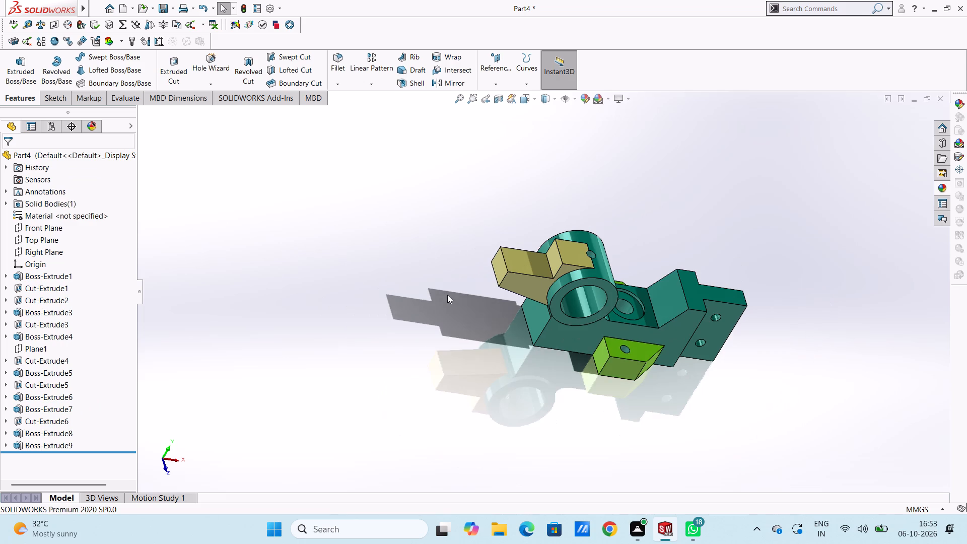
pyautogui.moveTo(441, 321); pyautogui.dragTo(494, 293, button='middle')
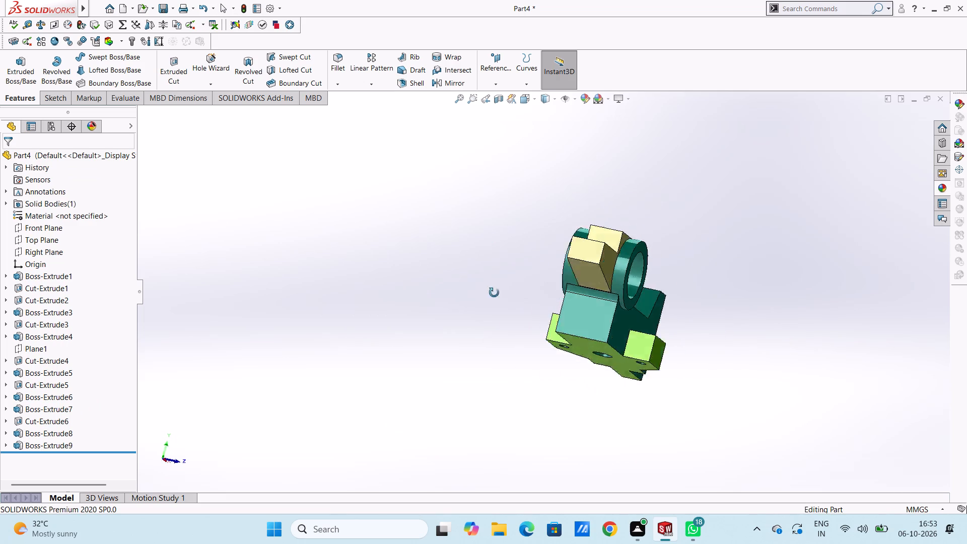
pyautogui.moveTo(494, 293); pyautogui.dragTo(422, 319, button='middle')
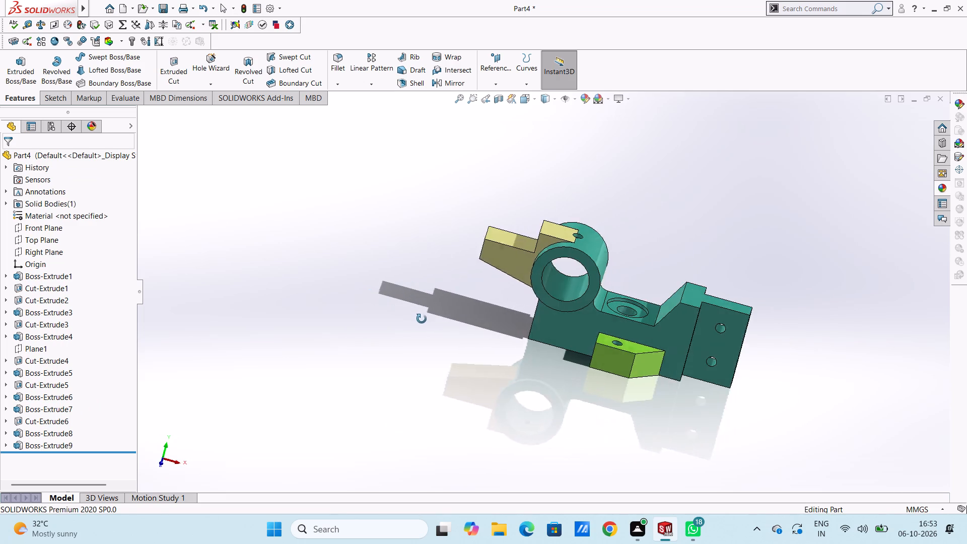
pyautogui.moveTo(422, 319); pyautogui.dragTo(406, 284, button='middle')
pyautogui.scroll(-2, 741, 296)
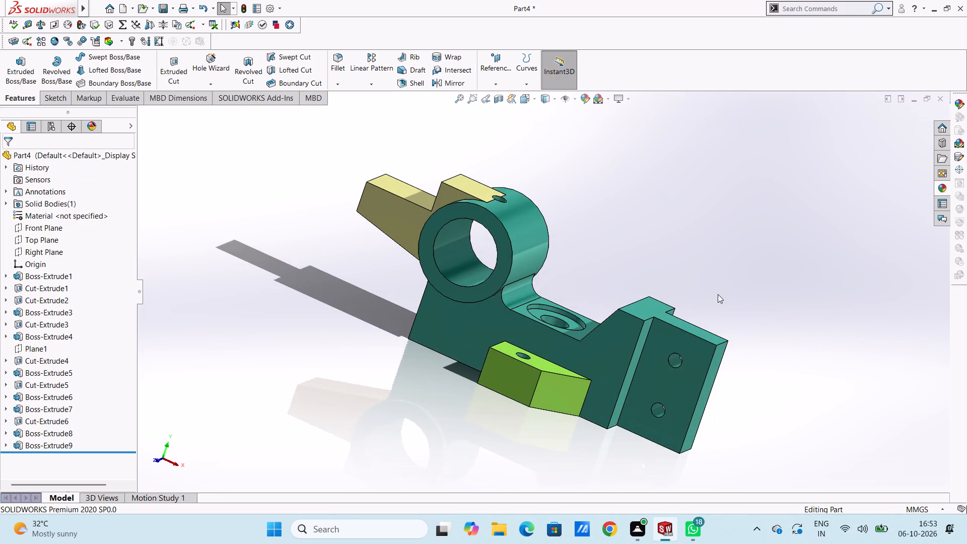
pyautogui.moveTo(716, 295); pyautogui.dragTo(719, 317, button='middle')
pyautogui.scroll(-2, 730, 356)
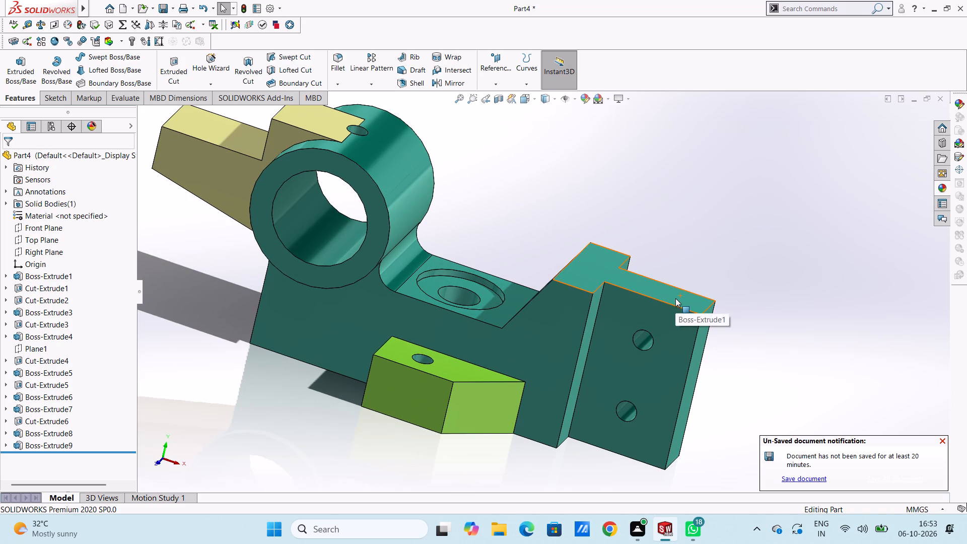
pyautogui.click(659, 320)
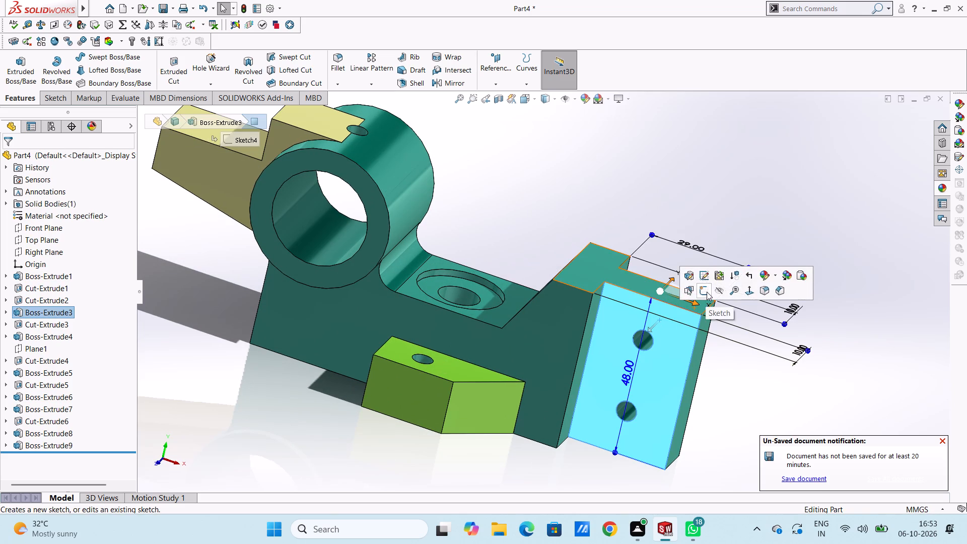
pyautogui.click(581, 99)
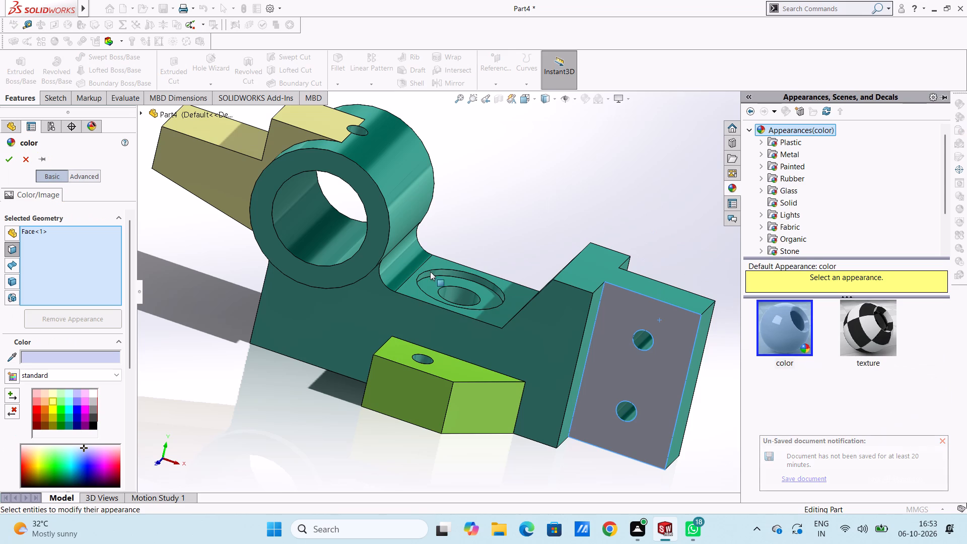
pyautogui.scroll(-1, 68, 407)
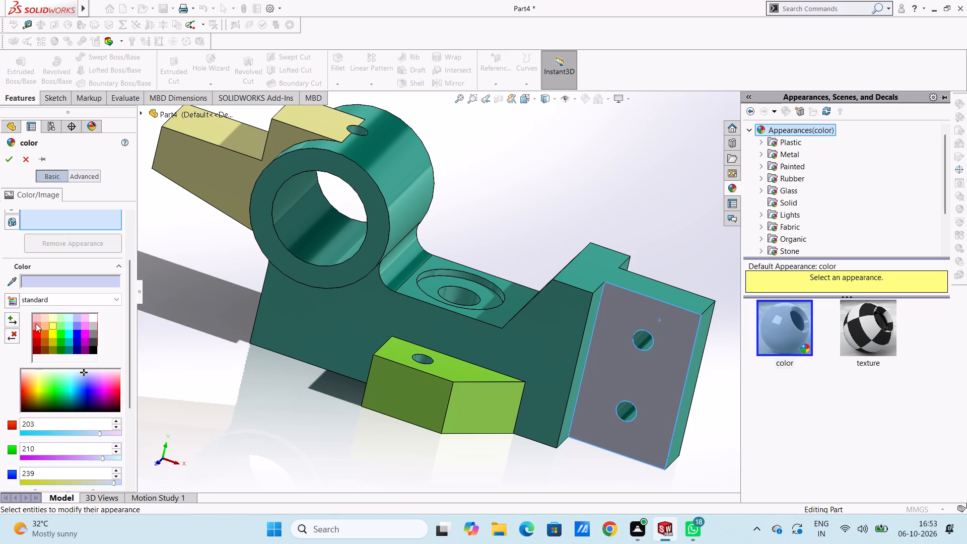
pyautogui.click(36, 323)
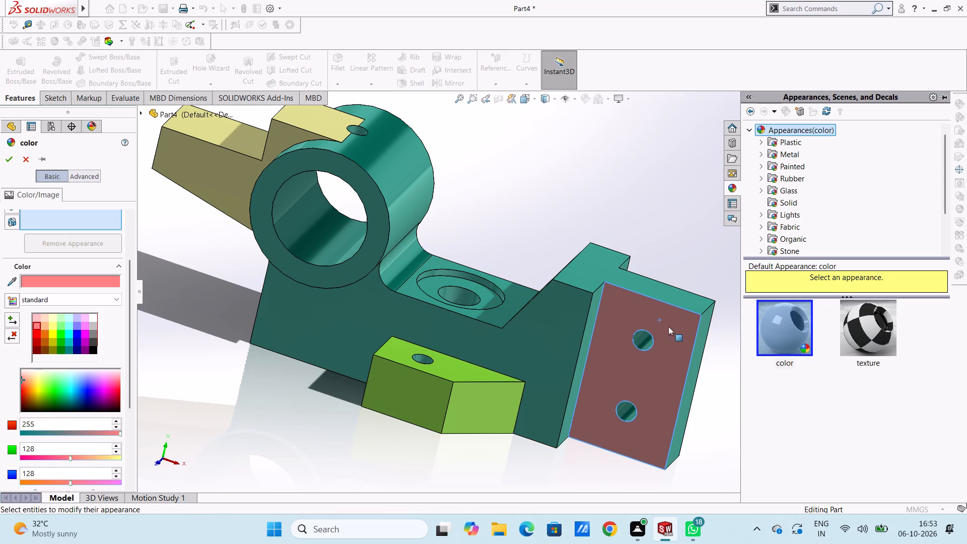
# Add the end plate's outer end face, opposite holed face and both narrow shoulder faces to the salmon colouring and apply it.
pyautogui.click(697, 345)
pyautogui.moveTo(777, 310); pyautogui.dragTo(749, 323, button='middle')
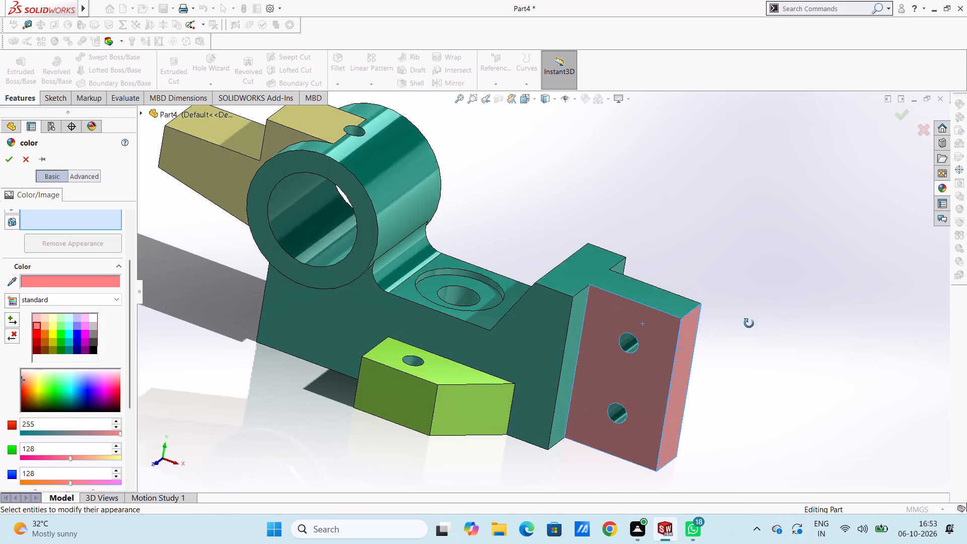
pyautogui.moveTo(749, 323); pyautogui.dragTo(664, 387, button='middle')
pyautogui.click(374, 416)
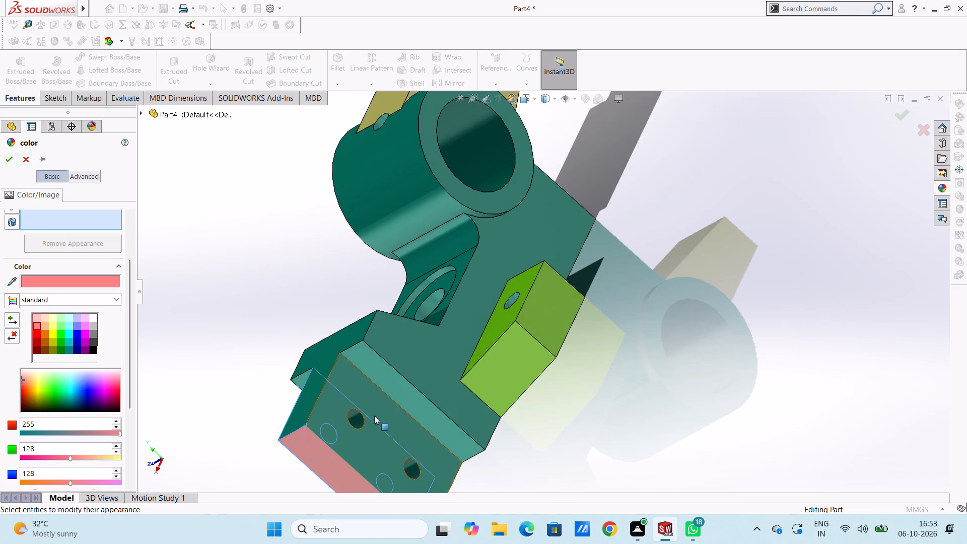
pyautogui.click(392, 384)
pyautogui.moveTo(661, 403); pyautogui.dragTo(723, 391, button='middle')
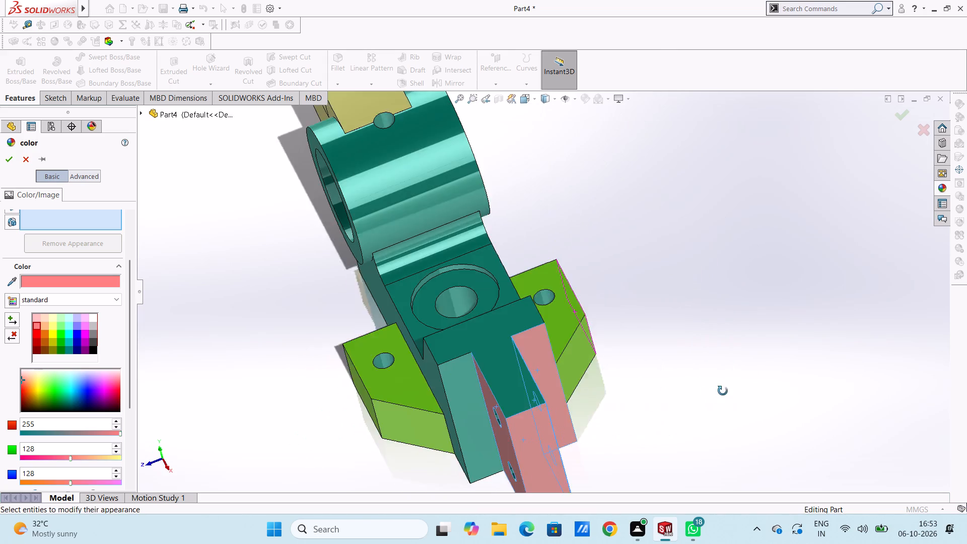
pyautogui.moveTo(723, 391); pyautogui.dragTo(743, 342, button='middle')
pyautogui.click(569, 312)
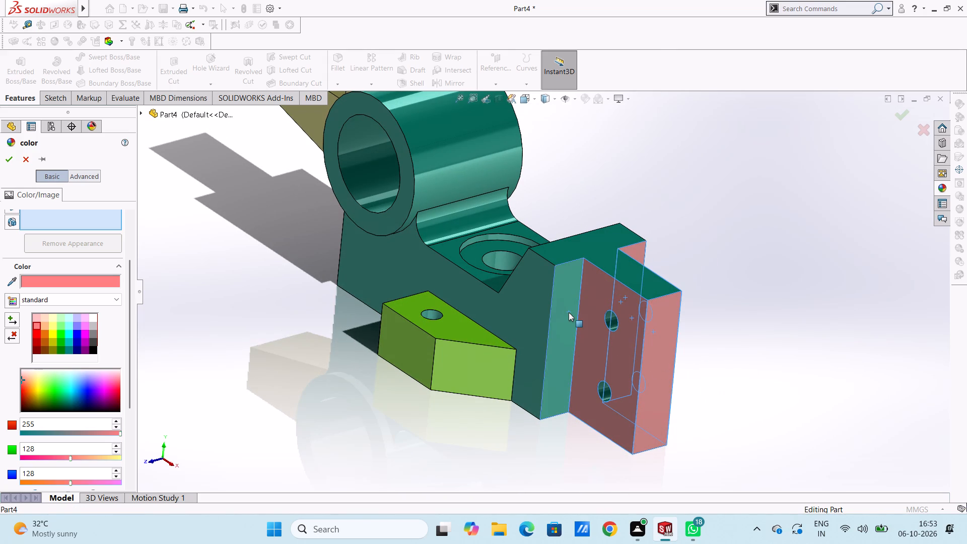
pyautogui.scroll(4, 456, 360)
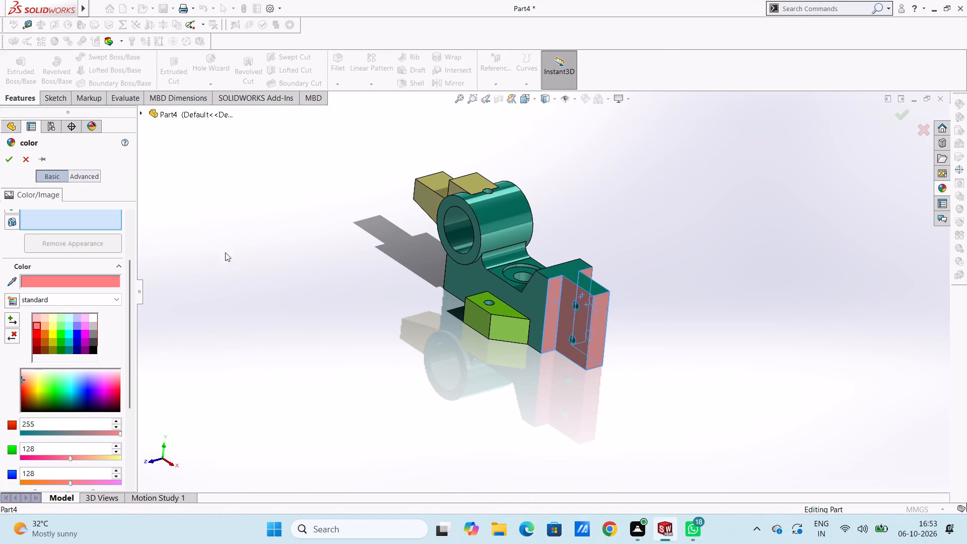
pyautogui.click(8, 165)
# Examine the coloured bracket from several angles.
pyautogui.click(328, 299)
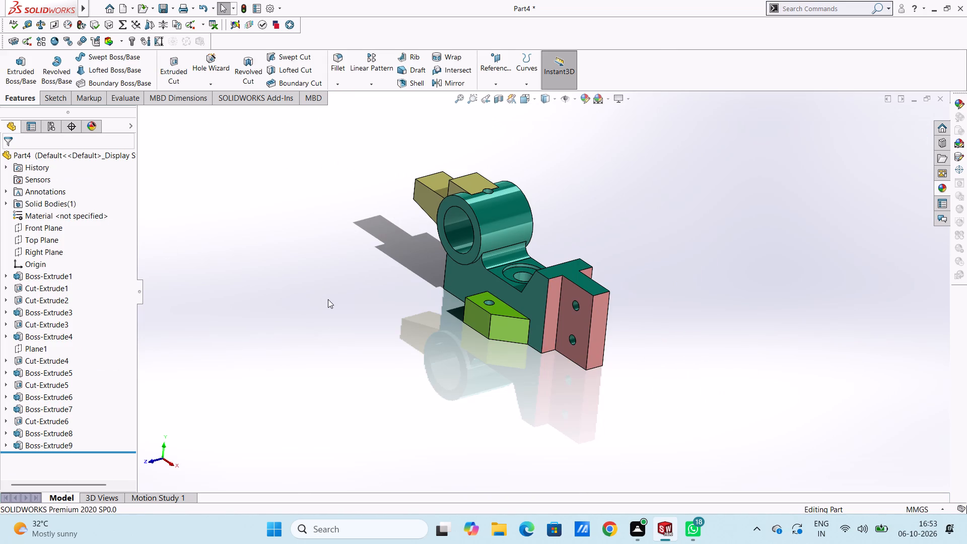
pyautogui.moveTo(332, 298); pyautogui.dragTo(413, 269, button='middle')
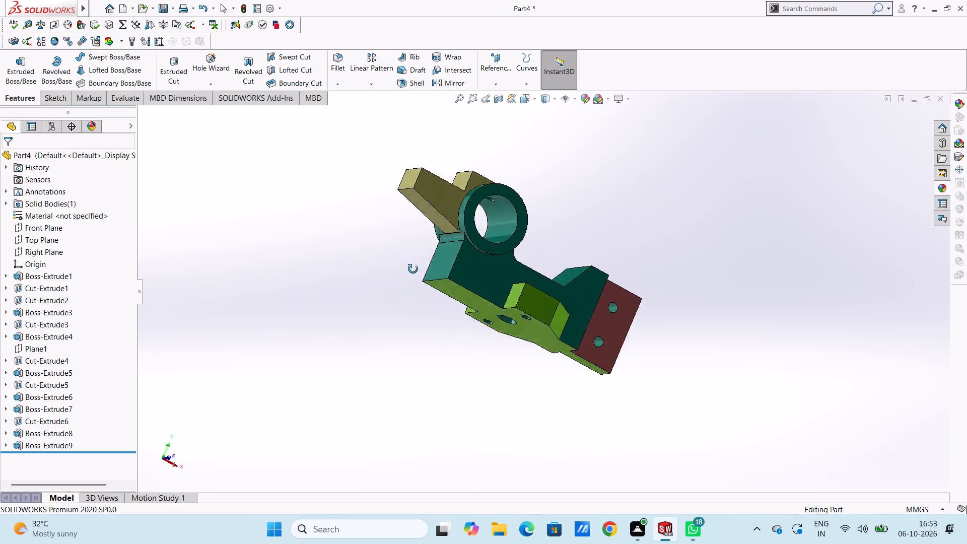
pyautogui.moveTo(413, 269); pyautogui.dragTo(390, 350, button='middle')
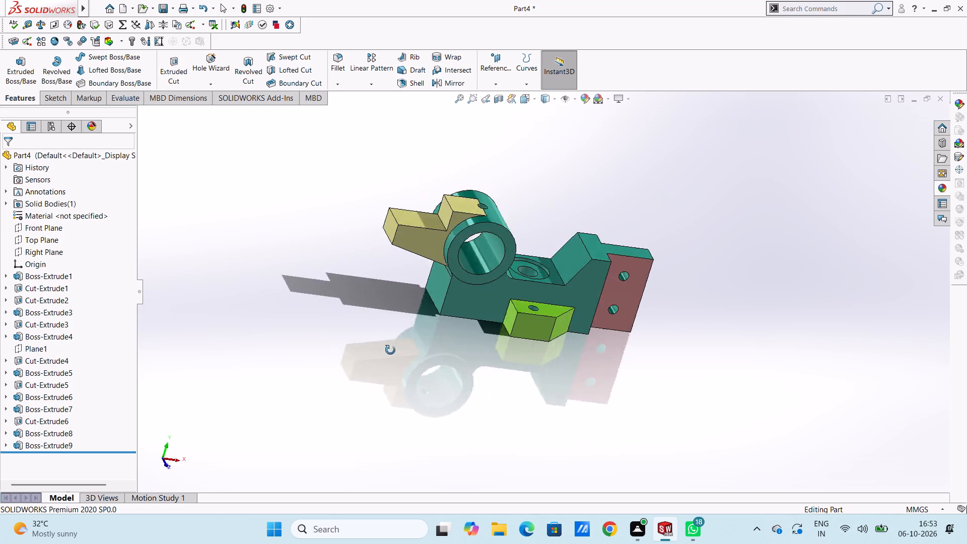
pyautogui.moveTo(390, 350); pyautogui.dragTo(391, 350, button='middle')
pyautogui.middleClick(389, 343)
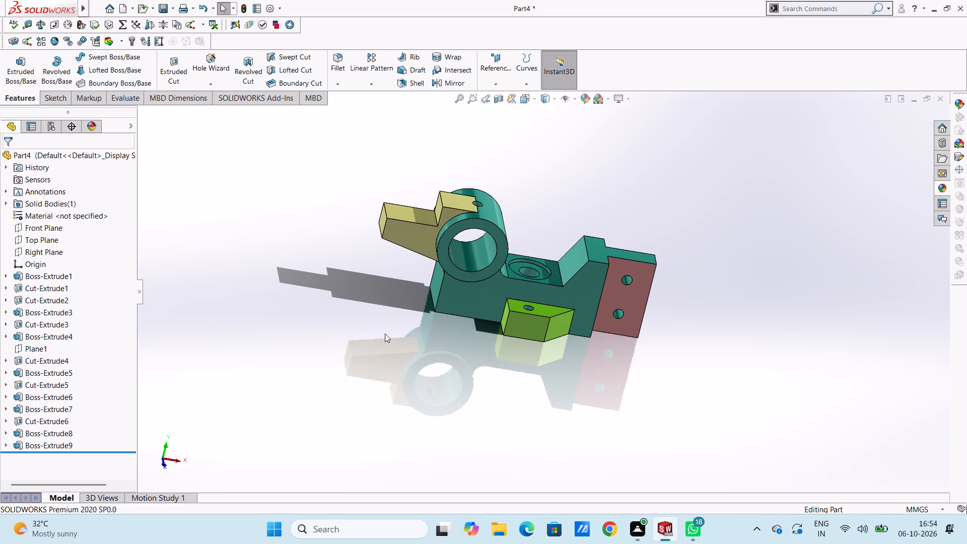
pyautogui.moveTo(363, 327); pyautogui.dragTo(273, 312, button='middle')
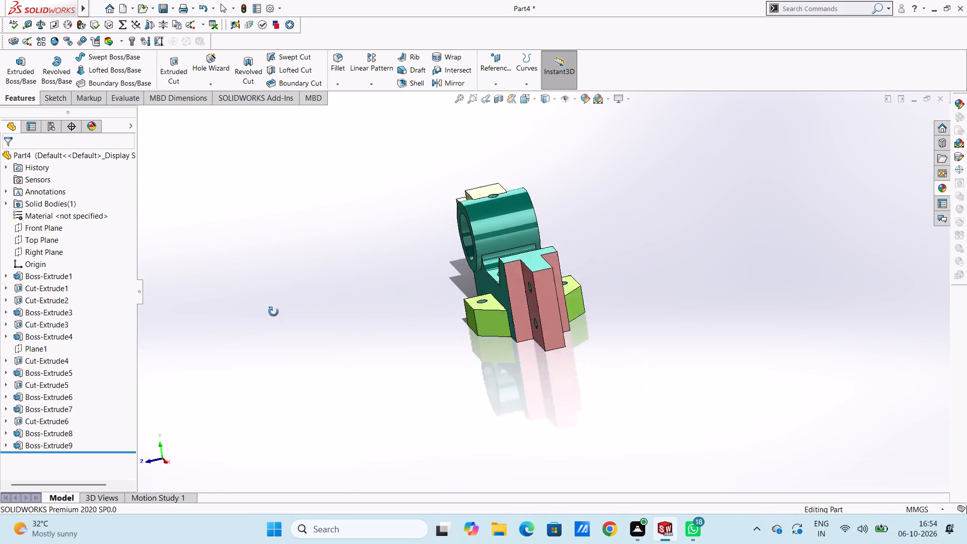
pyautogui.moveTo(273, 312); pyautogui.dragTo(329, 324, button='middle')
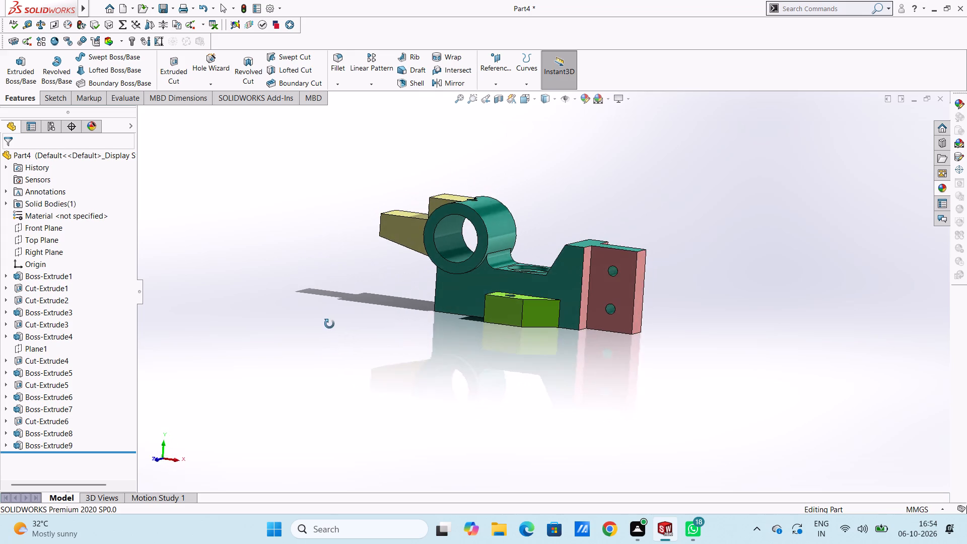
pyautogui.moveTo(329, 324); pyautogui.dragTo(332, 324, button='middle')
# Apply the chromium plate metal appearance to the inner bore face of the ring.
pyautogui.scroll(-5, 480, 217)
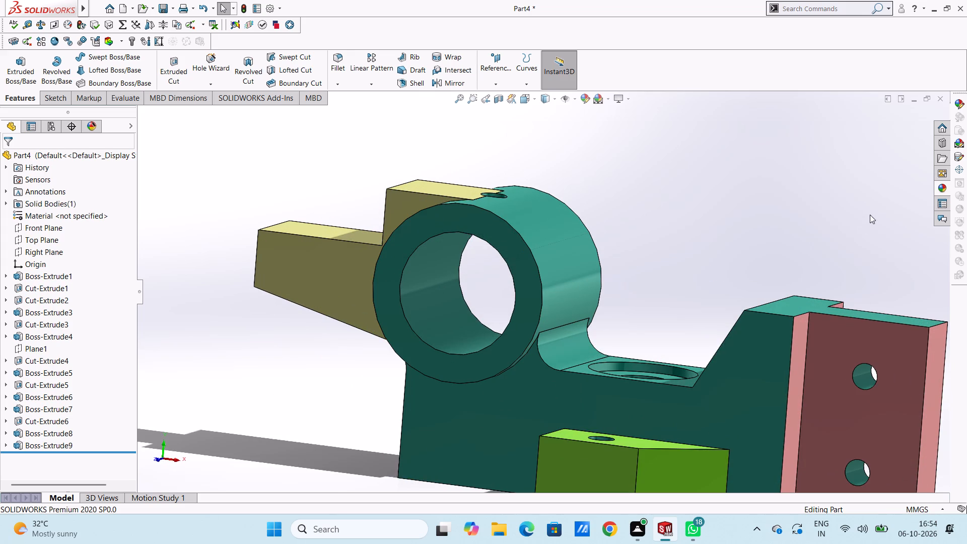
pyautogui.click(941, 187)
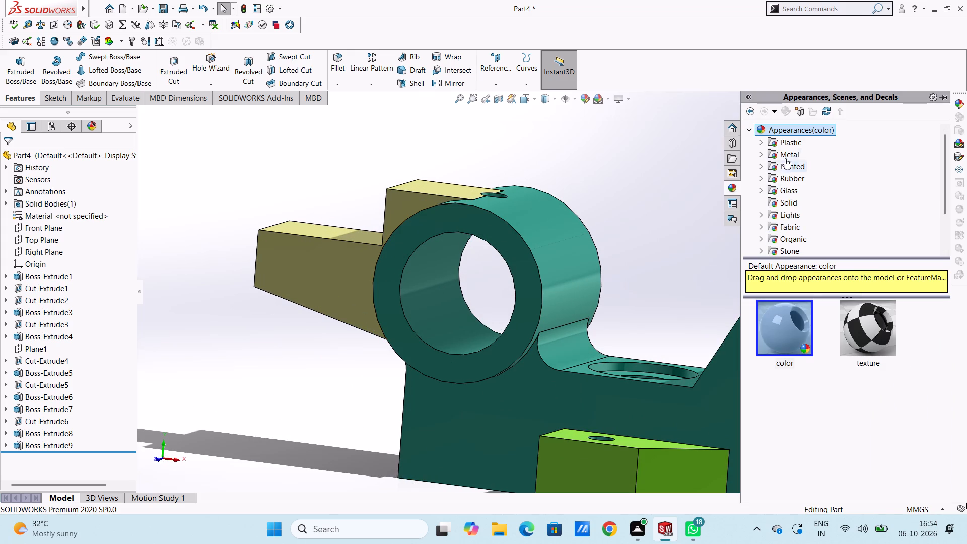
pyautogui.click(785, 154)
pyautogui.moveTo(863, 322); pyautogui.dragTo(423, 274)
pyautogui.click(421, 274)
# Apply the chromium plate appearance to the face of the small hole on top of the ring.
pyautogui.moveTo(565, 189); pyautogui.dragTo(550, 211, button='middle')
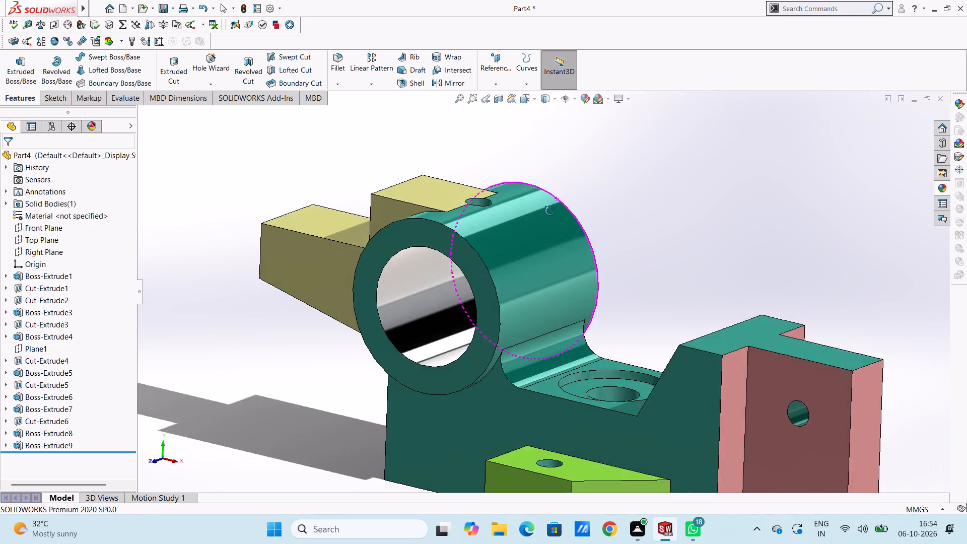
pyautogui.moveTo(550, 211); pyautogui.dragTo(548, 260, button='middle')
pyautogui.scroll(-5, 478, 228)
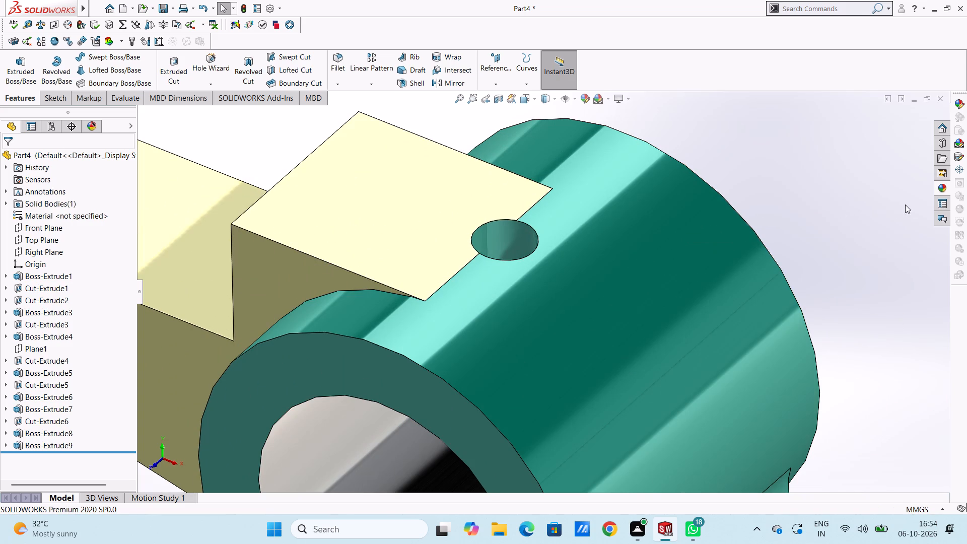
pyautogui.click(940, 187)
pyautogui.moveTo(871, 323); pyautogui.dragTo(528, 227)
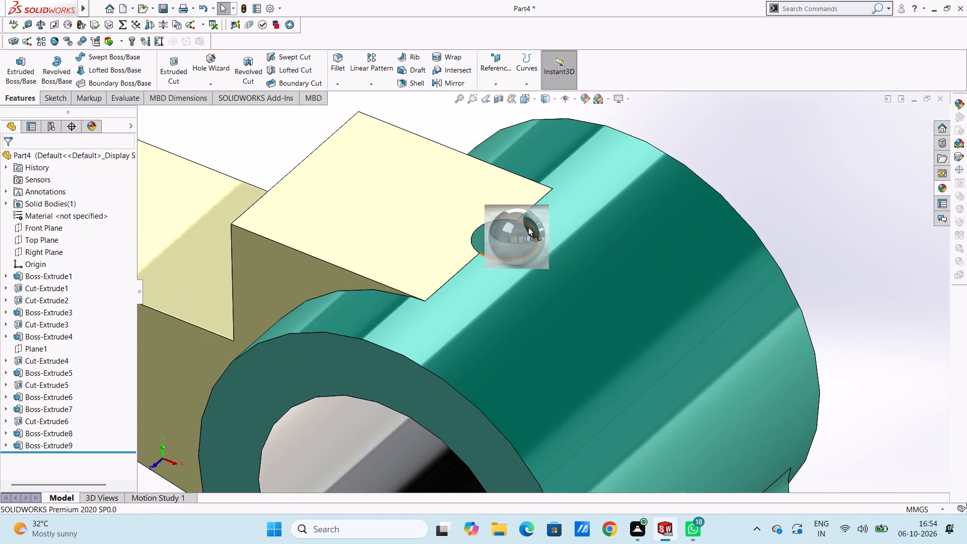
pyautogui.moveTo(528, 227); pyautogui.dragTo(515, 231)
pyautogui.click(515, 231)
# Apply the chromium plate appearance to the face of the hole in the front lime green lug.
pyautogui.scroll(2, 521, 270)
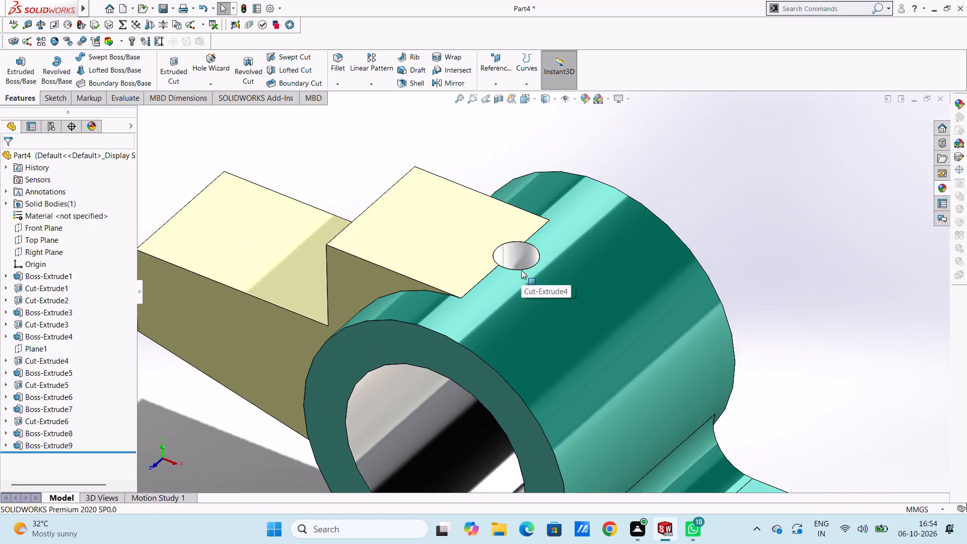
pyautogui.scroll(5, 522, 279)
pyautogui.scroll(4, 588, 396)
pyautogui.scroll(-4, 591, 378)
pyautogui.scroll(-2, 512, 359)
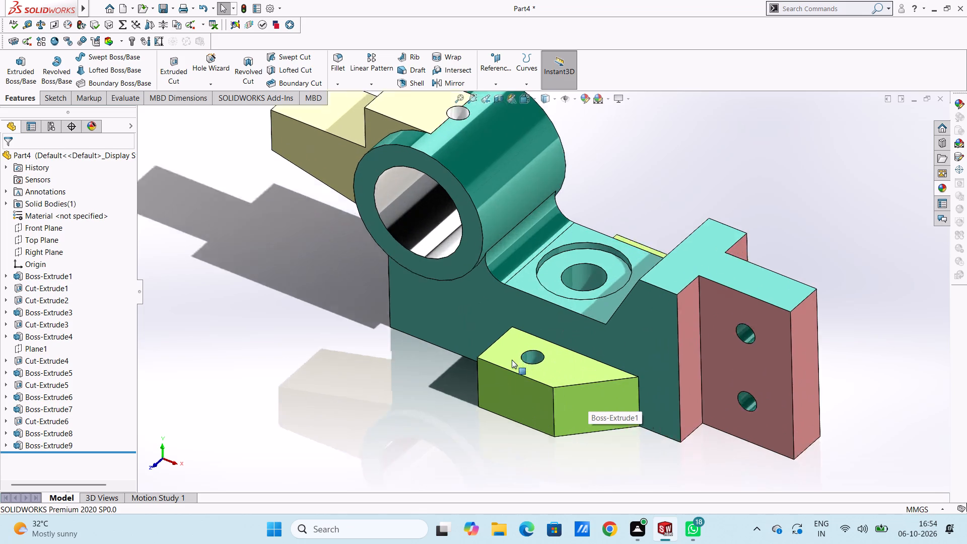
pyautogui.scroll(-6, 512, 360)
pyautogui.click(938, 185)
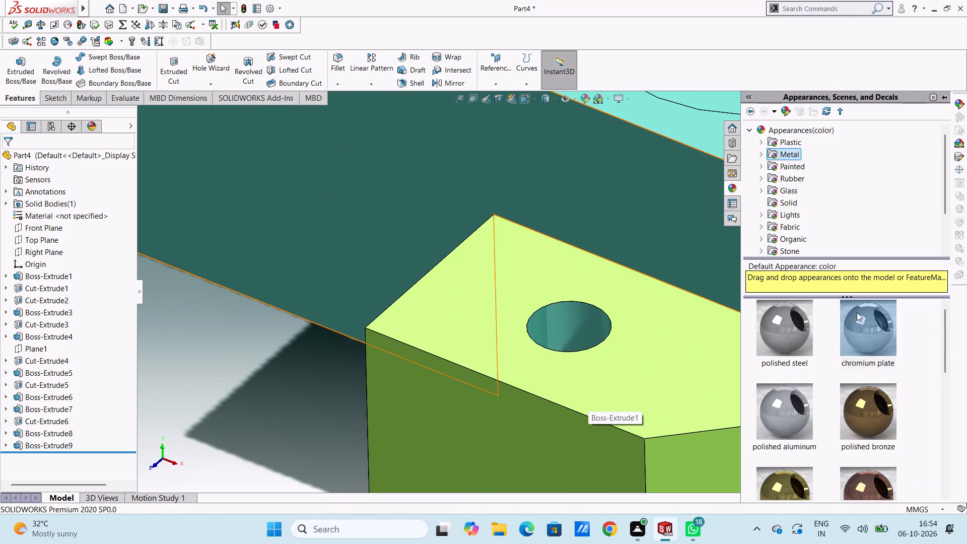
pyautogui.moveTo(854, 334); pyautogui.dragTo(537, 329)
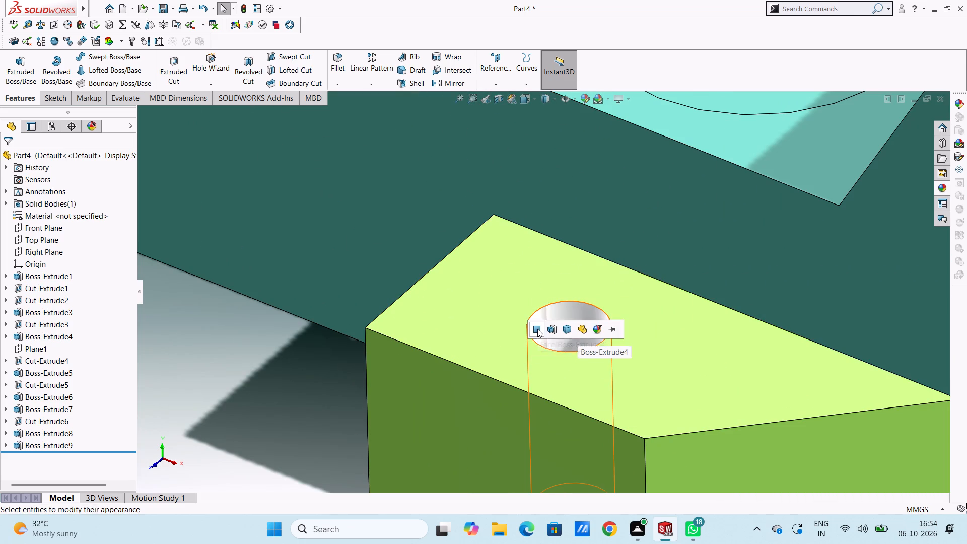
pyautogui.click(537, 329)
# Apply the chromium plate appearance to the wall, floor and central hole faces of the counterbore between the ring and end plate.
pyautogui.scroll(6, 639, 286)
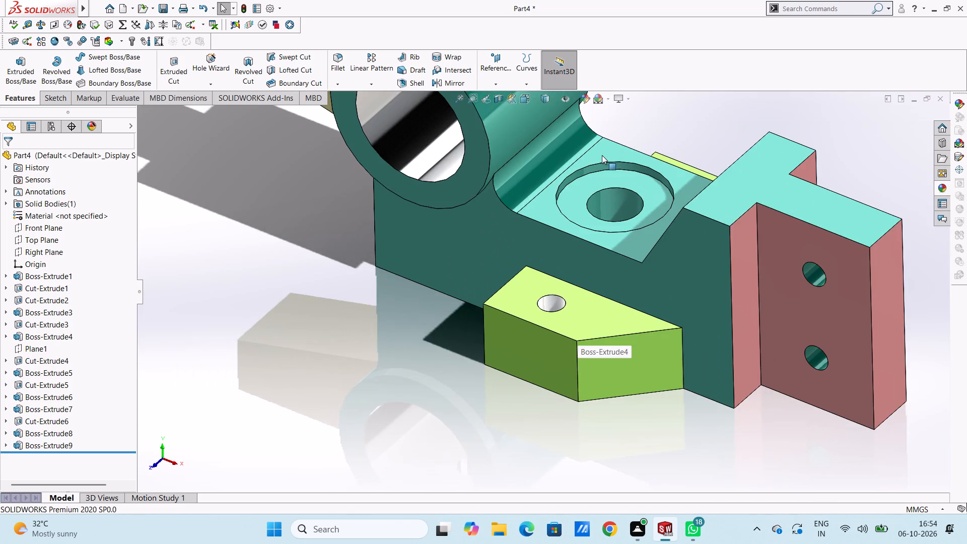
pyautogui.scroll(-4, 601, 155)
pyautogui.scroll(-3, 522, 232)
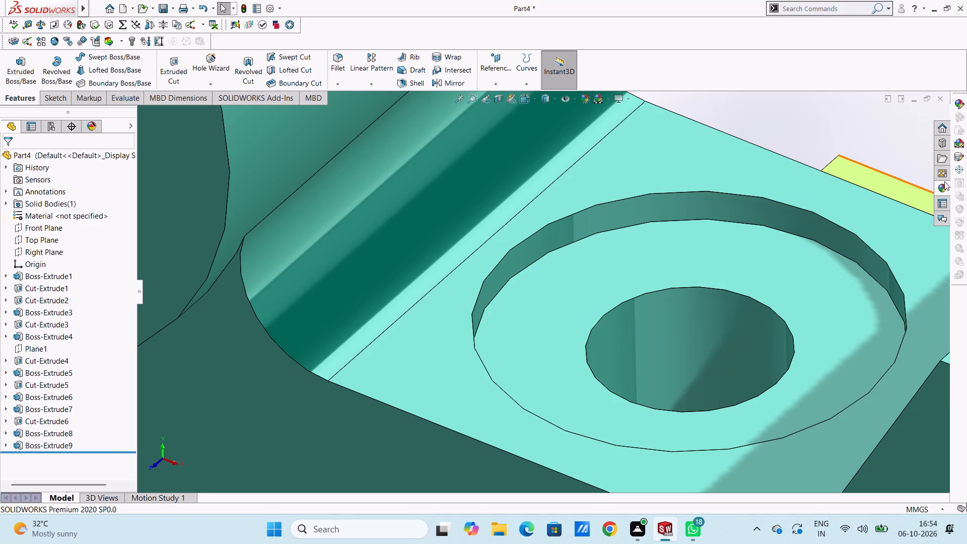
pyautogui.click(942, 187)
pyautogui.moveTo(880, 325); pyautogui.dragTo(698, 312)
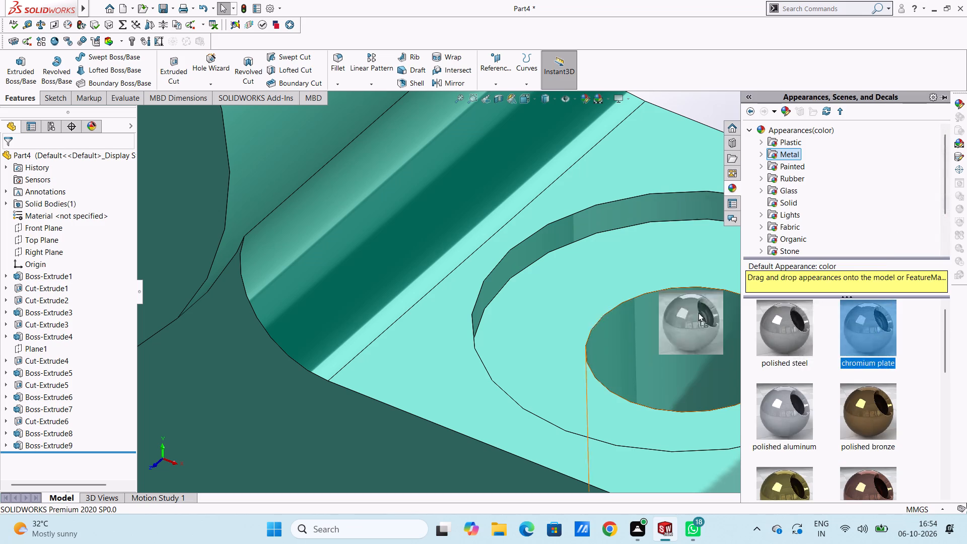
pyautogui.moveTo(698, 312); pyautogui.dragTo(543, 246)
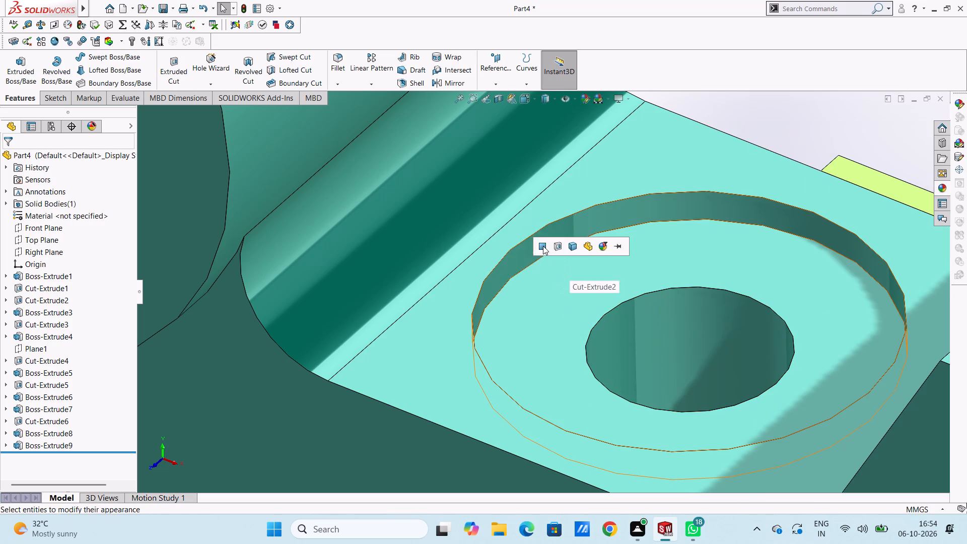
pyautogui.click(542, 246)
pyautogui.click(939, 186)
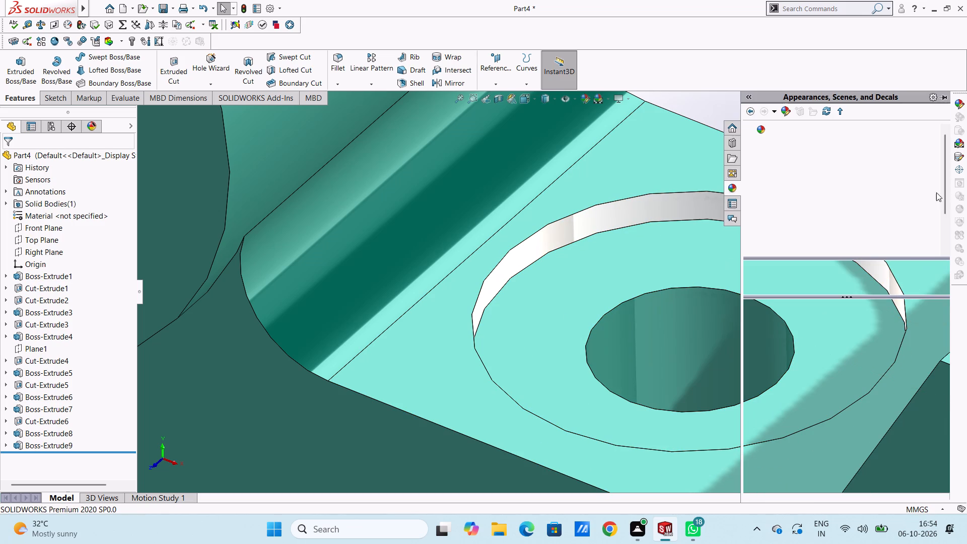
pyautogui.moveTo(880, 312); pyautogui.dragTo(633, 273)
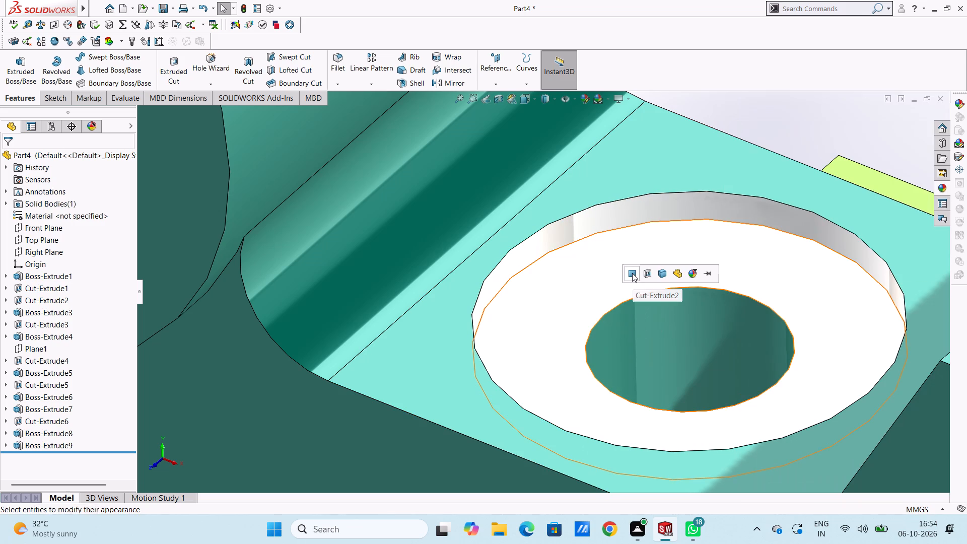
pyautogui.click(632, 273)
pyautogui.click(941, 188)
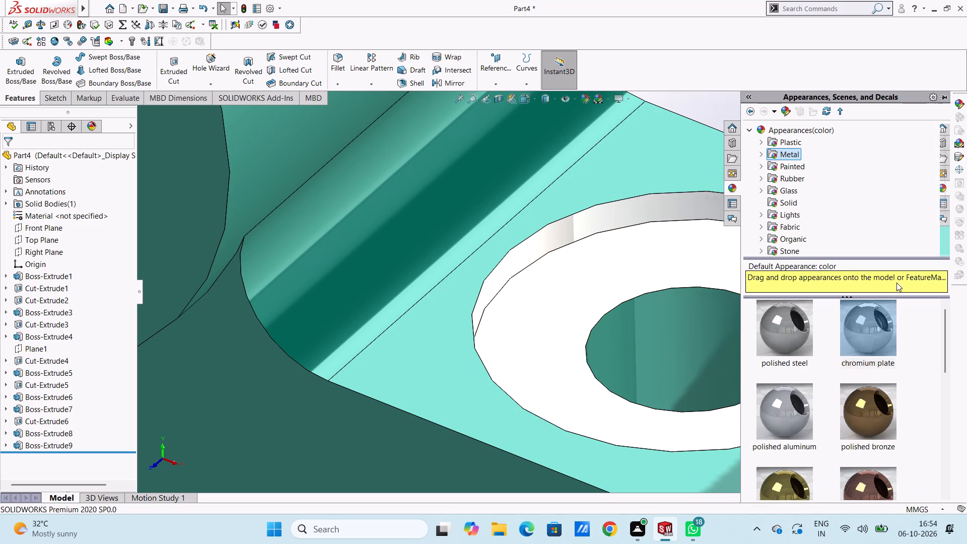
pyautogui.moveTo(867, 323); pyautogui.dragTo(702, 325)
pyautogui.click(702, 325)
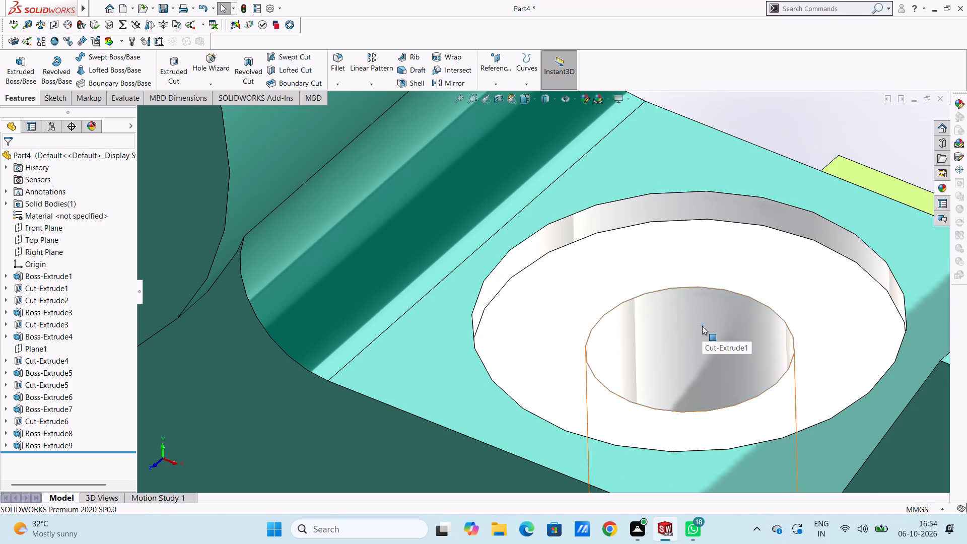
# Apply the chromium plate appearance to the face of the upper hole in the salmon end plate.
pyautogui.scroll(9, 702, 326)
pyautogui.scroll(-3, 675, 360)
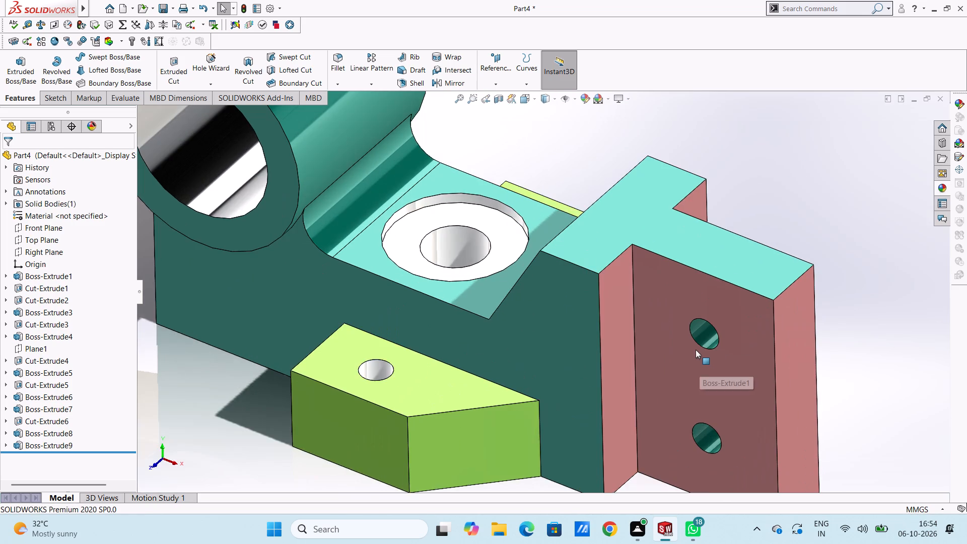
pyautogui.scroll(-4, 694, 346)
pyautogui.click(942, 188)
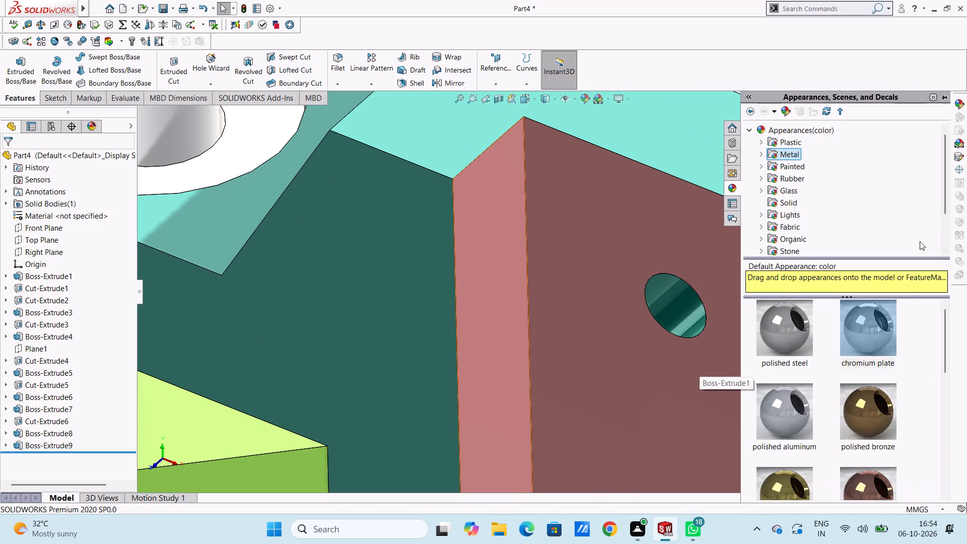
pyautogui.moveTo(875, 333); pyautogui.dragTo(670, 311)
pyautogui.click(670, 311)
# Apply the chromium plate appearance to the face of the lower hole in the salmon end plate.
pyautogui.scroll(5, 753, 326)
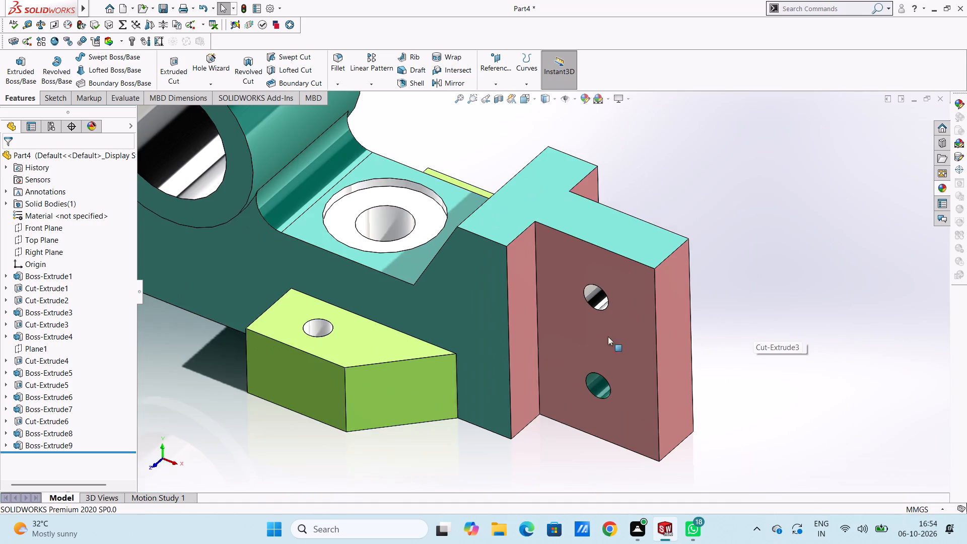
pyautogui.scroll(4, 572, 335)
pyautogui.scroll(-10, 566, 336)
pyautogui.scroll(1, 575, 312)
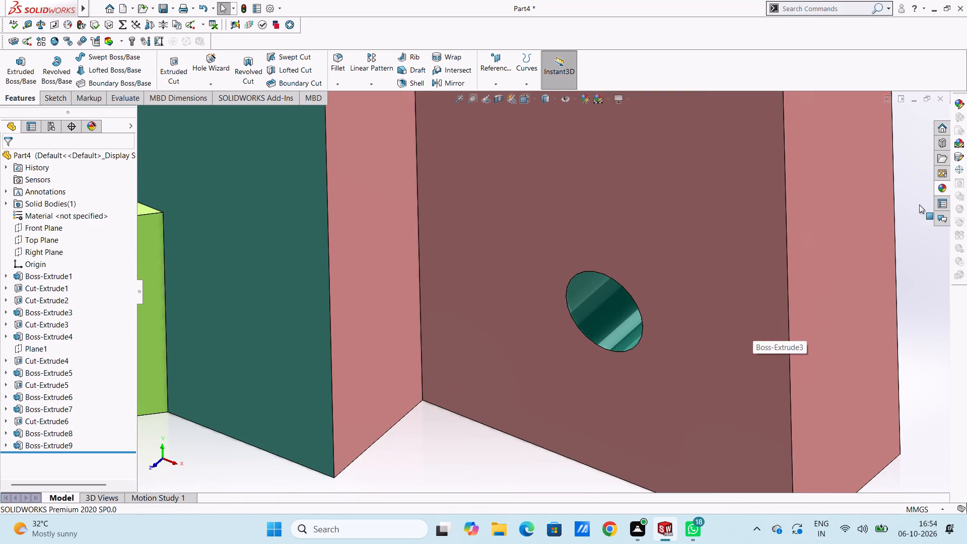
pyautogui.click(942, 187)
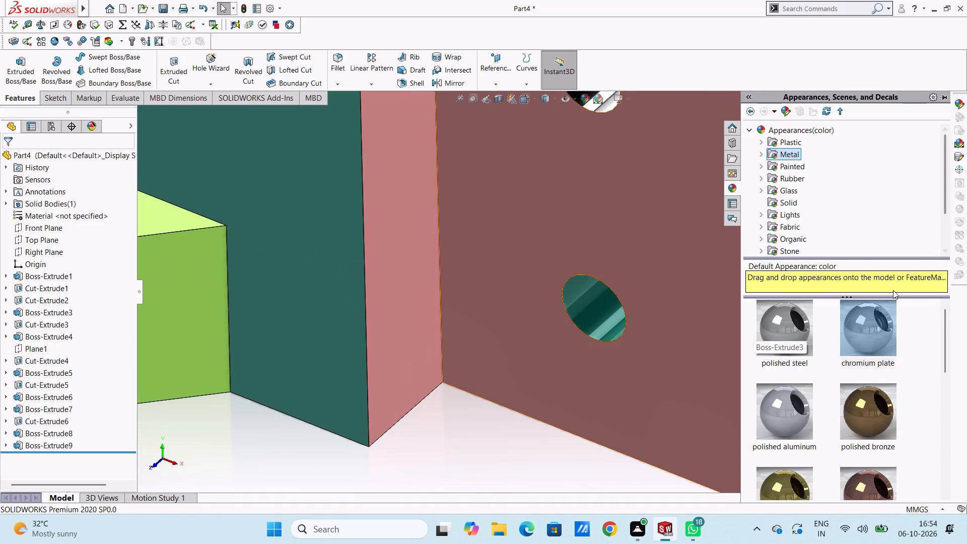
pyautogui.moveTo(886, 325); pyautogui.dragTo(614, 306)
pyautogui.click(614, 306)
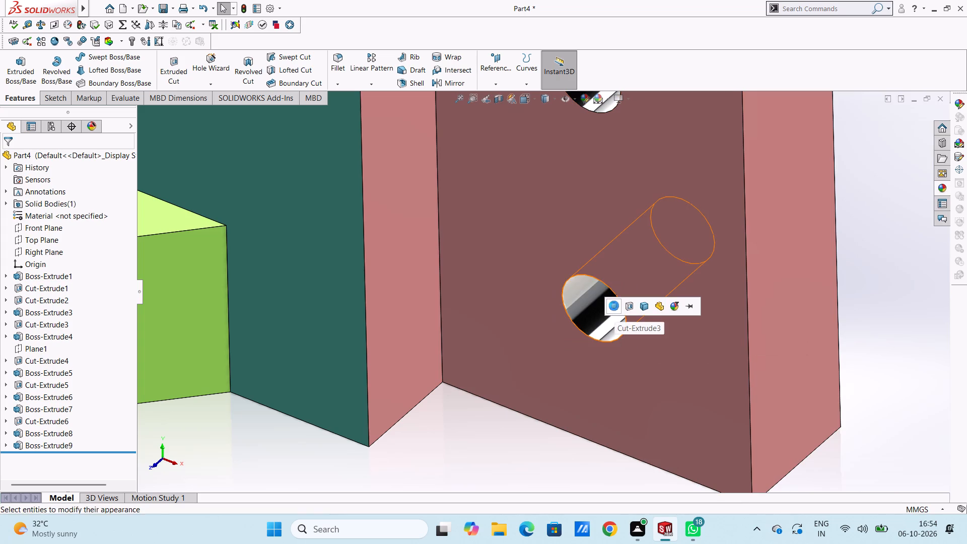
pyautogui.scroll(9, 808, 289)
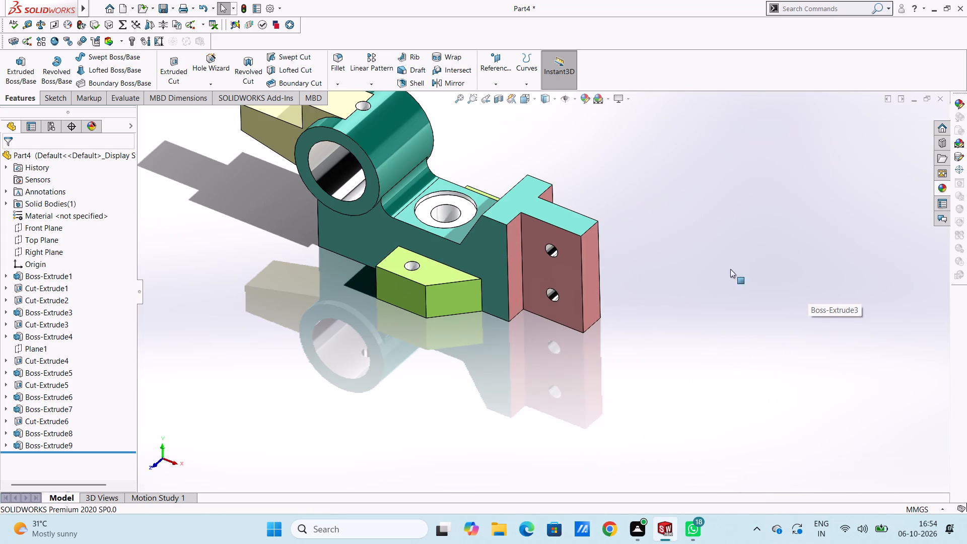
# Apply the chromium plate appearance to the face of the hole in the rear lime green lug.
pyautogui.moveTo(611, 181); pyautogui.dragTo(609, 273, button='middle')
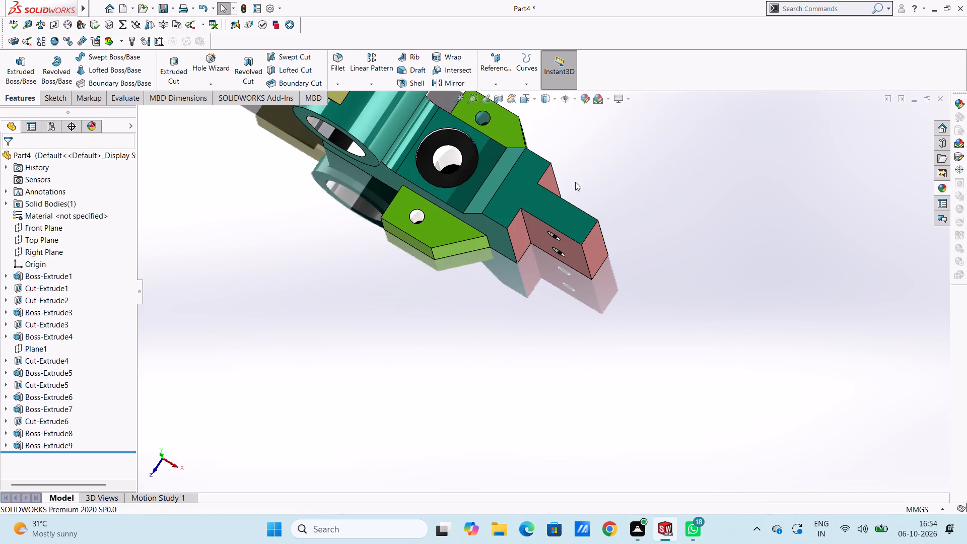
pyautogui.scroll(-5, 529, 139)
pyautogui.scroll(5, 505, 137)
pyautogui.scroll(-5, 468, 192)
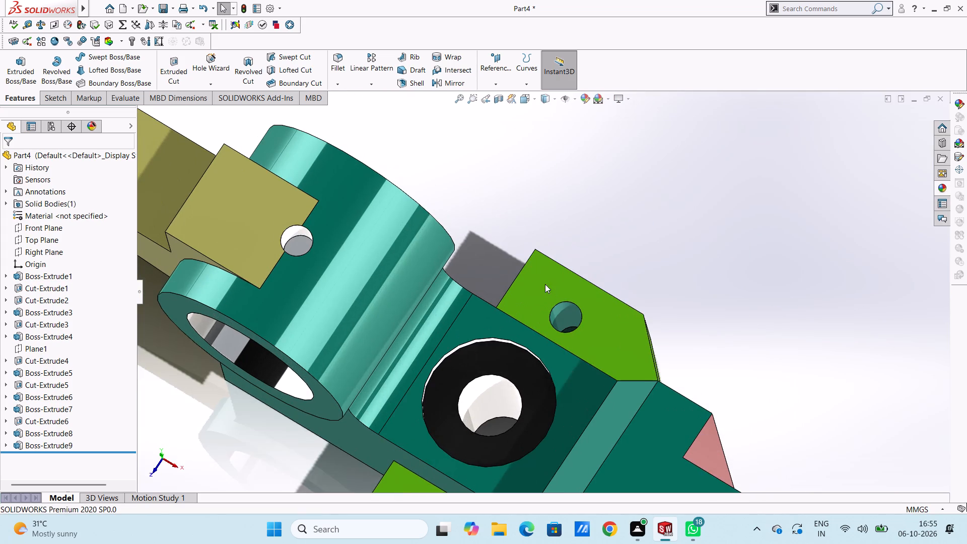
pyautogui.scroll(-5, 564, 304)
pyautogui.scroll(-3, 508, 314)
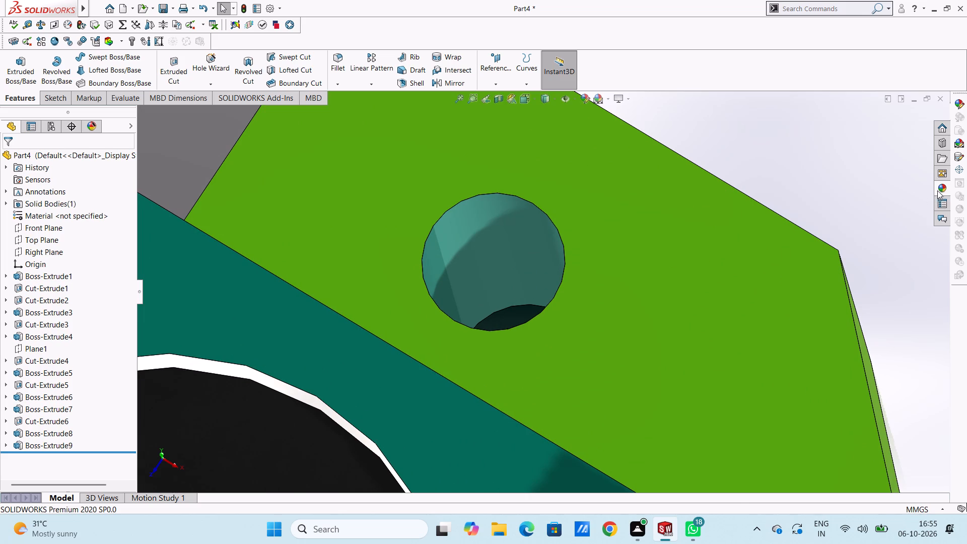
pyautogui.click(938, 187)
pyautogui.moveTo(871, 330); pyautogui.dragTo(504, 265)
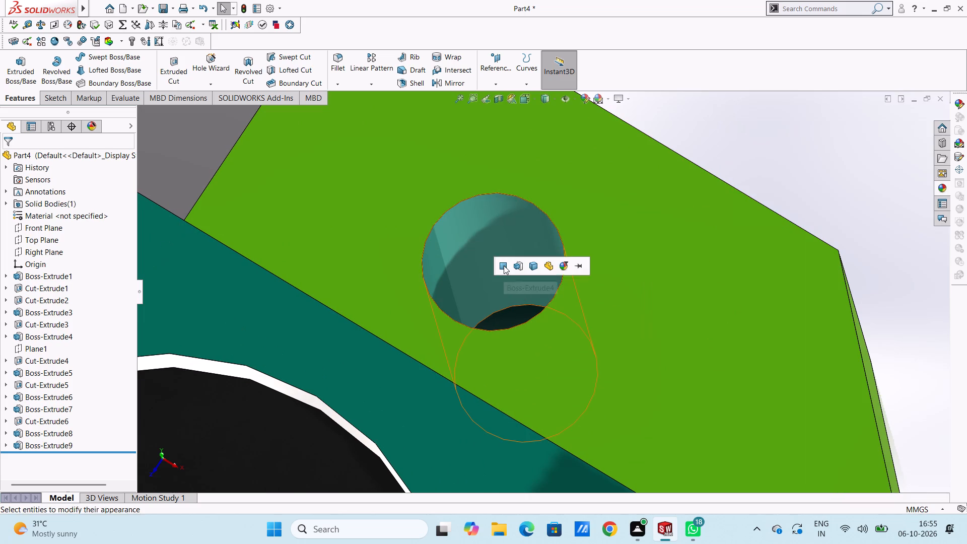
pyautogui.click(504, 265)
# Examine the coloured bracket and its plated holes from several angles and return to the isometric view.
pyautogui.scroll(10, 659, 286)
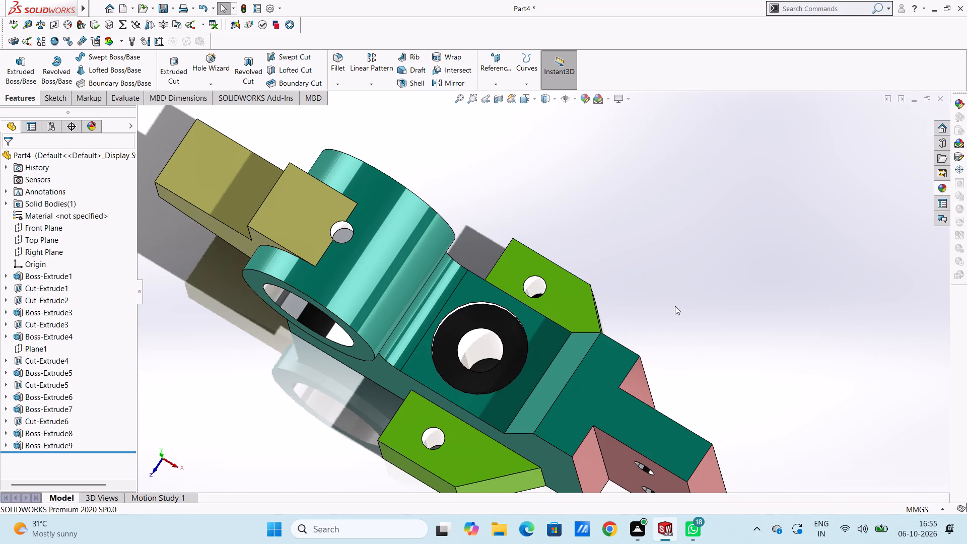
pyautogui.scroll(5, 675, 306)
pyautogui.moveTo(684, 314); pyautogui.dragTo(631, 182, button='middle')
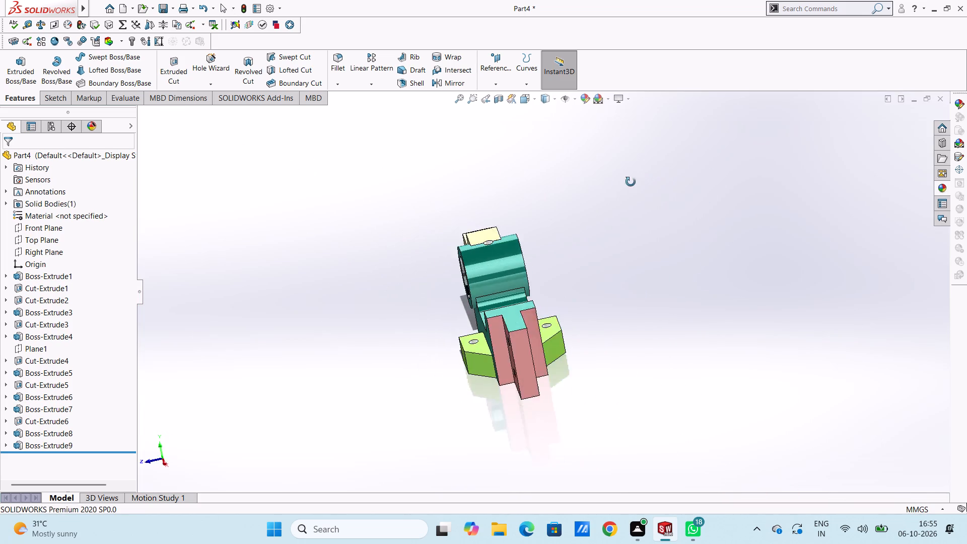
pyautogui.moveTo(631, 182); pyautogui.dragTo(711, 210, button='middle')
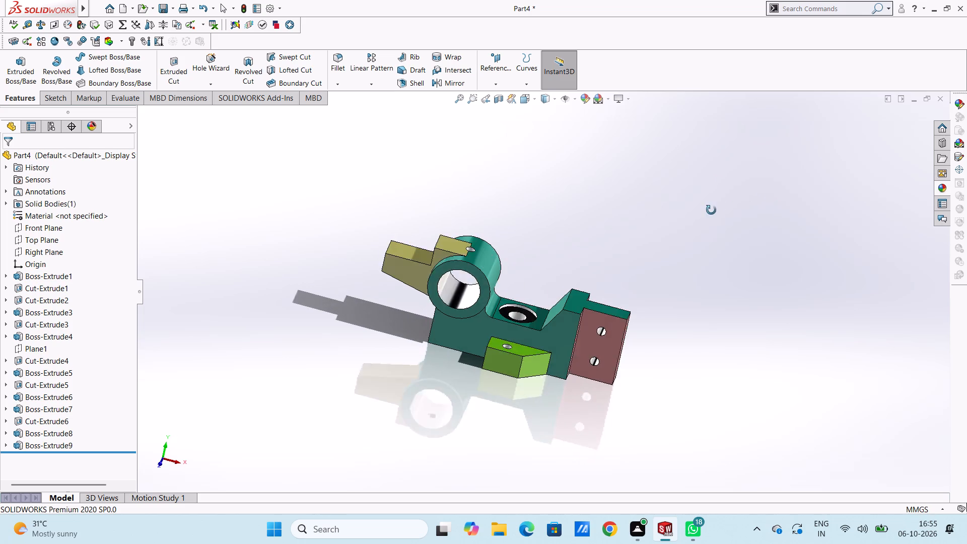
pyautogui.moveTo(711, 210); pyautogui.dragTo(737, 234, button='middle')
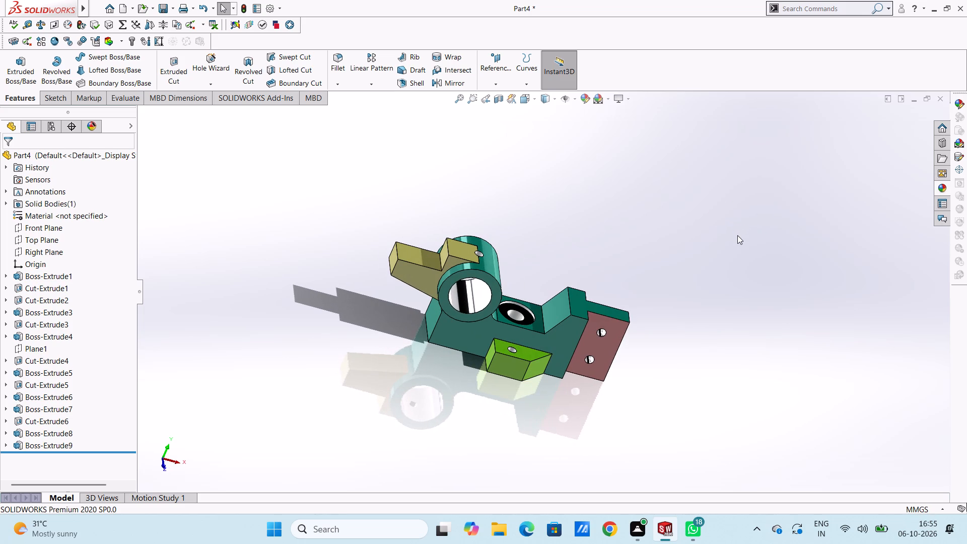
pyautogui.press('Escape')
pyautogui.hotkey('ctrl', '7')
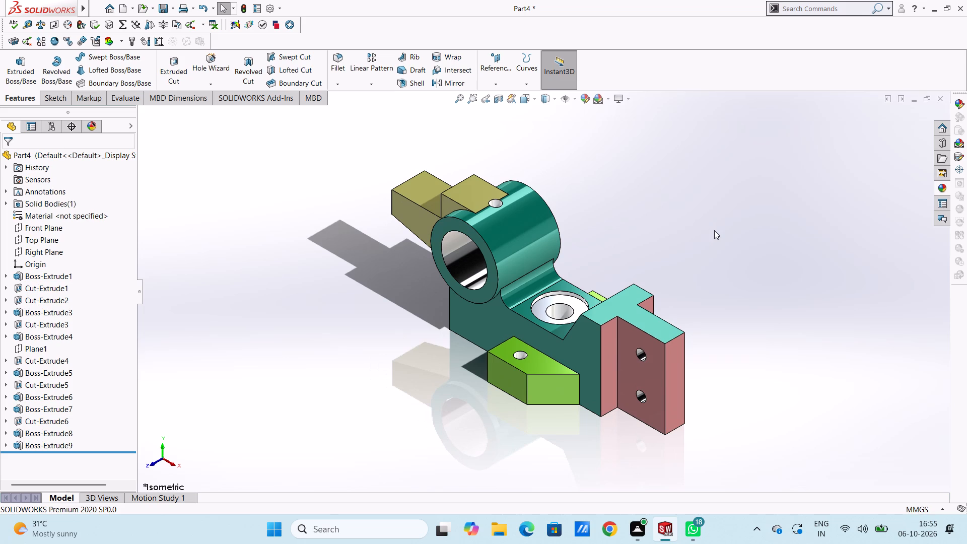
# Cut the bracket with a planar section view parallel to the Front Plane at a 15 mm offset.
pyautogui.click(500, 99)
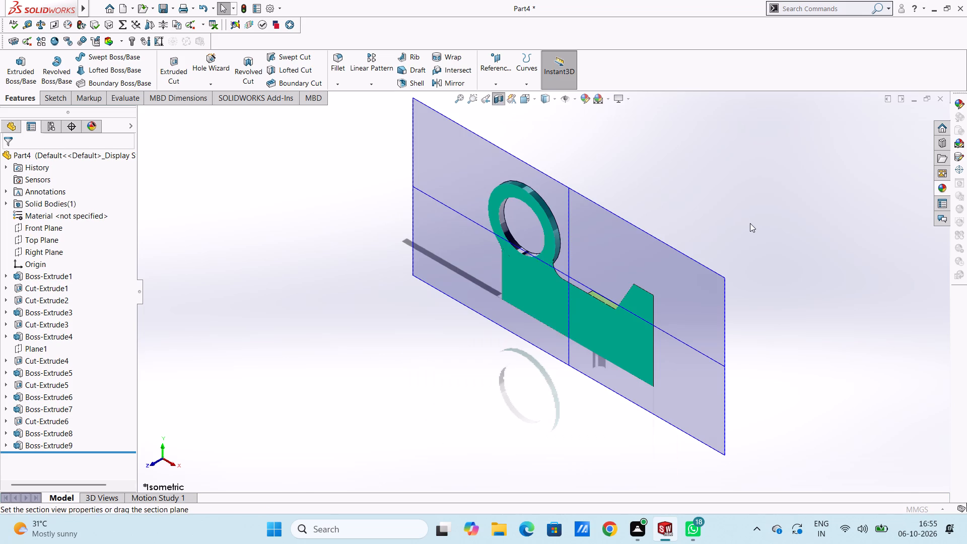
pyautogui.moveTo(529, 300); pyautogui.dragTo(516, 309)
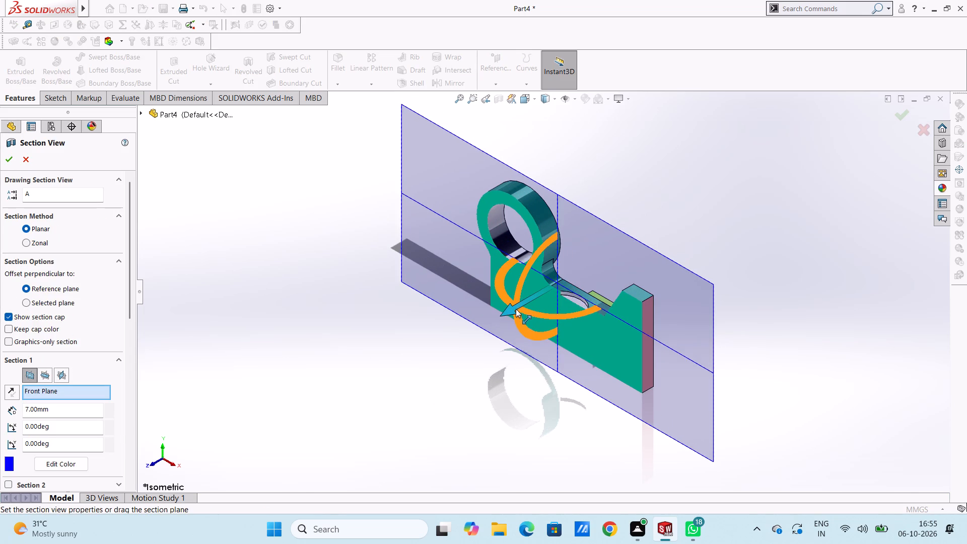
pyautogui.moveTo(516, 309); pyautogui.dragTo(506, 316)
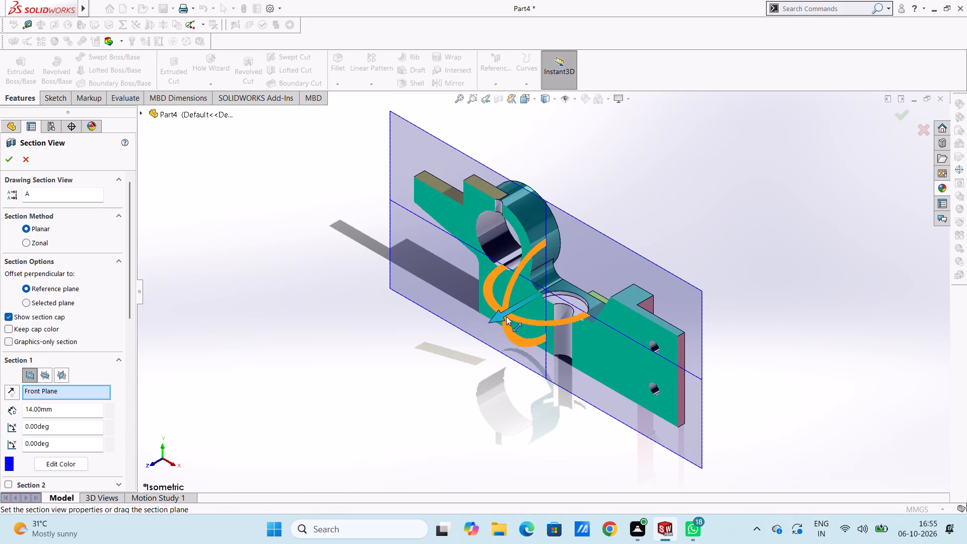
pyautogui.moveTo(506, 316); pyautogui.dragTo(505, 317)
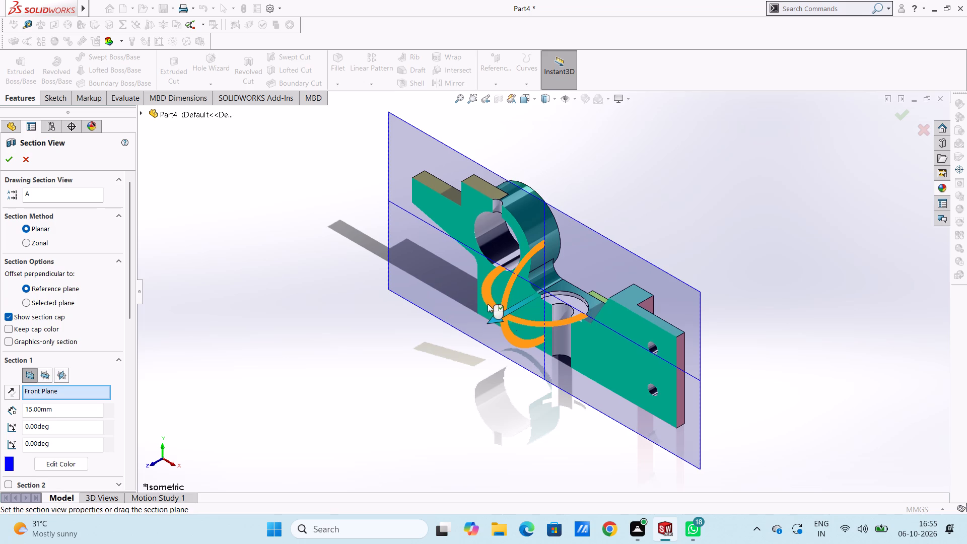
pyautogui.click(13, 162)
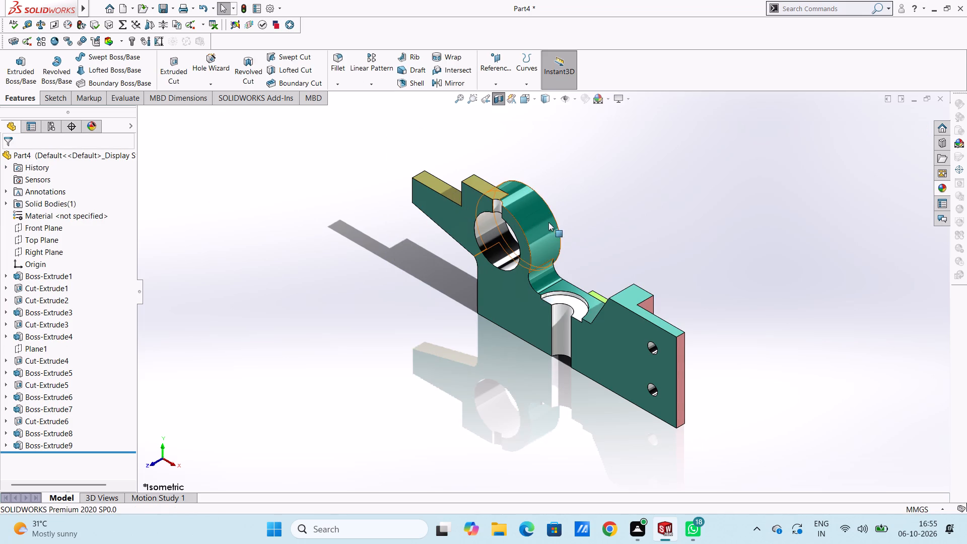
# Examine the cut ring, counterbore and end plate from both sides and turn the section view off.
pyautogui.moveTo(582, 210); pyautogui.dragTo(656, 218, button='middle')
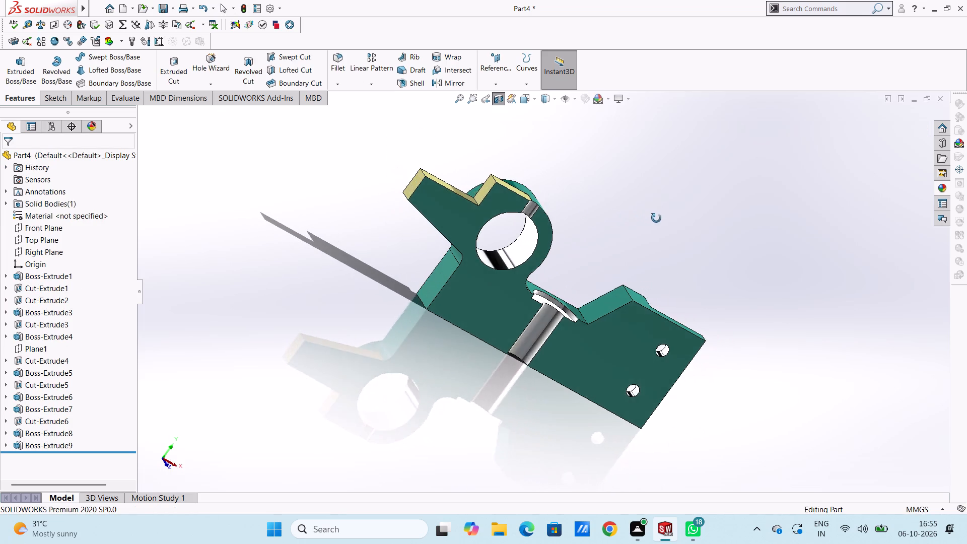
pyautogui.moveTo(656, 218); pyautogui.dragTo(515, 189, button='middle')
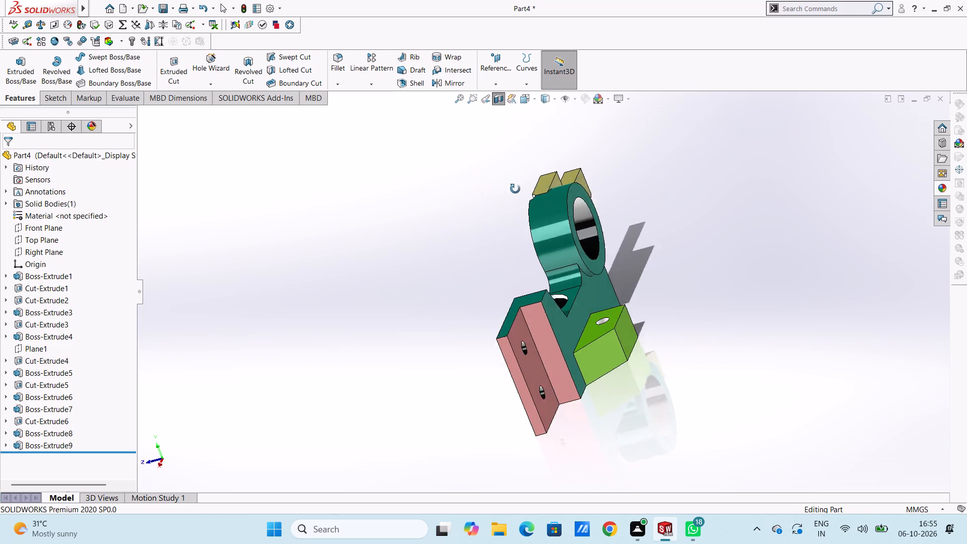
pyautogui.moveTo(515, 189); pyautogui.dragTo(422, 223, button='middle')
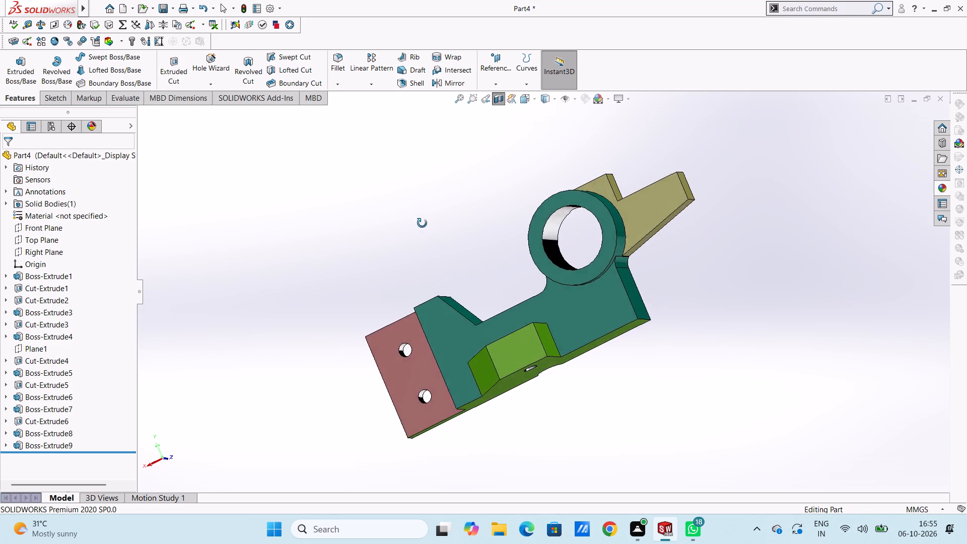
pyautogui.moveTo(422, 223); pyautogui.dragTo(619, 208, button='middle')
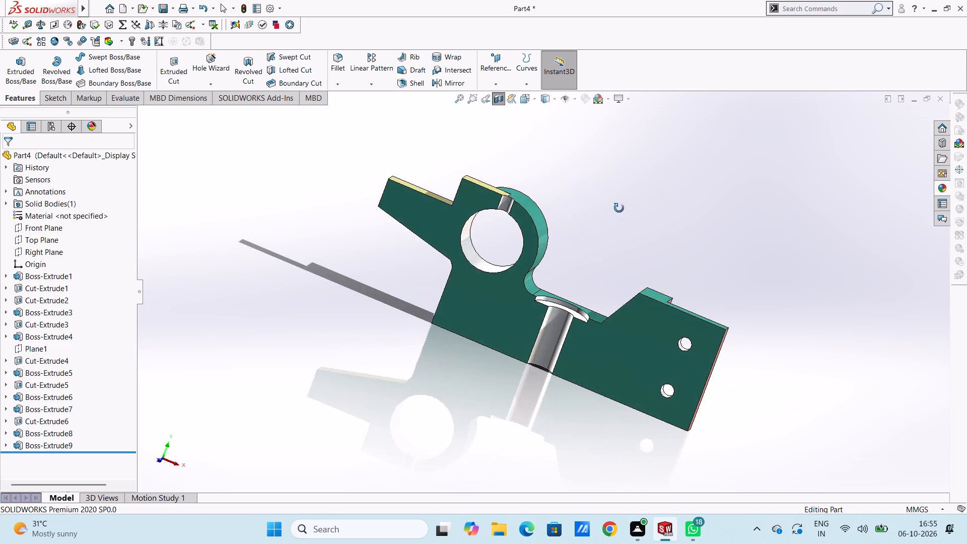
pyautogui.moveTo(619, 208); pyautogui.dragTo(577, 209, button='middle')
pyautogui.click(498, 98)
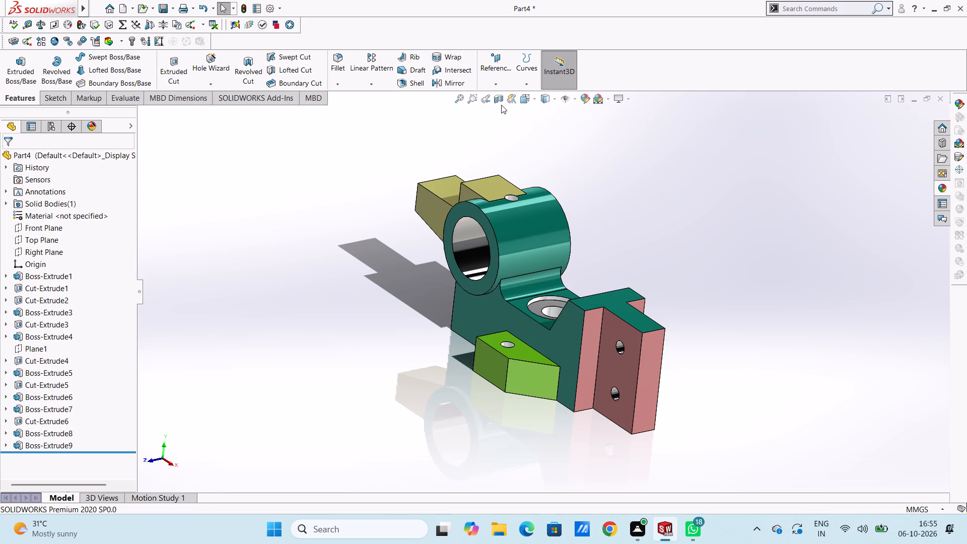
# Start another Front Plane section view and sweep its plane back and forth through the bracket, stopping at a 16 mm offset.
pyautogui.click(500, 100)
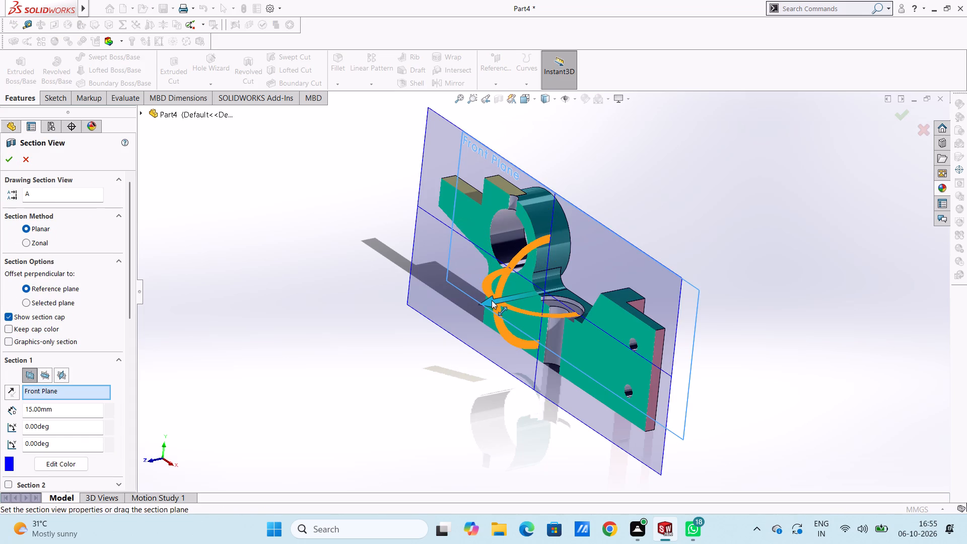
pyautogui.moveTo(492, 300); pyautogui.dragTo(532, 285)
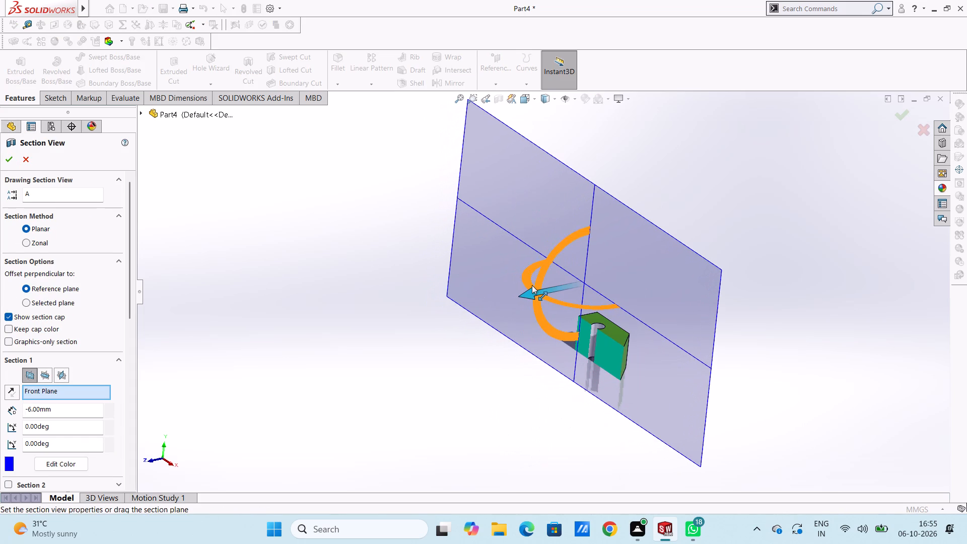
pyautogui.moveTo(532, 285); pyautogui.dragTo(537, 278)
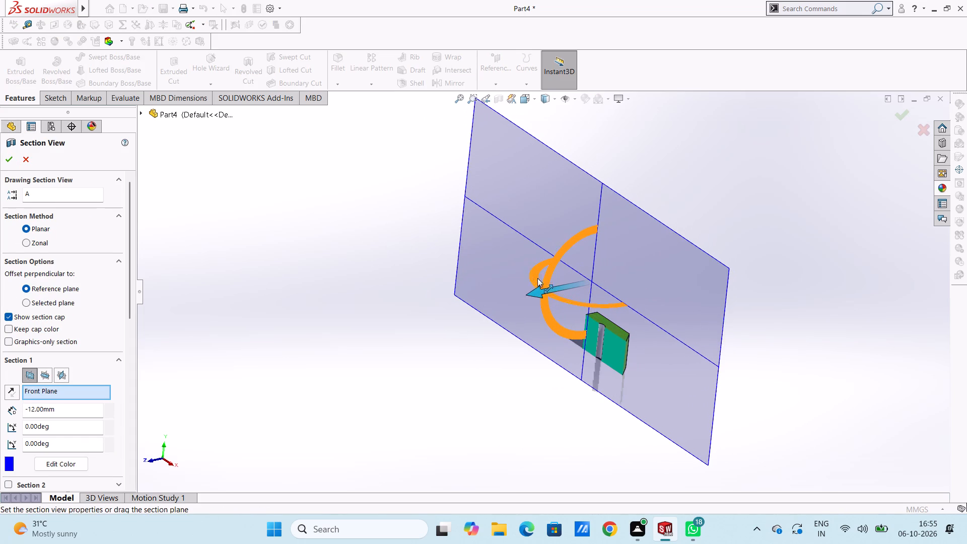
pyautogui.moveTo(537, 278); pyautogui.dragTo(473, 282)
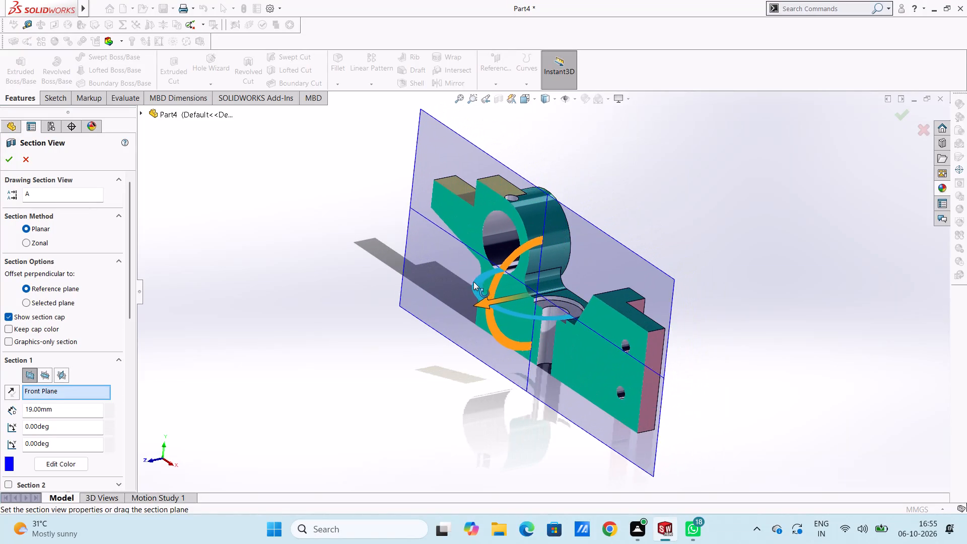
pyautogui.moveTo(473, 282); pyautogui.dragTo(438, 289)
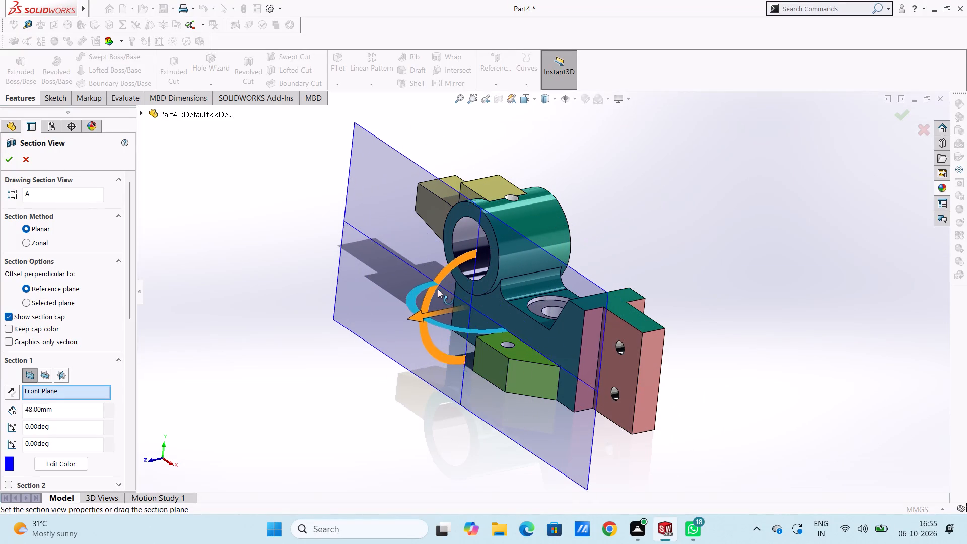
pyautogui.moveTo(438, 289); pyautogui.dragTo(455, 287)
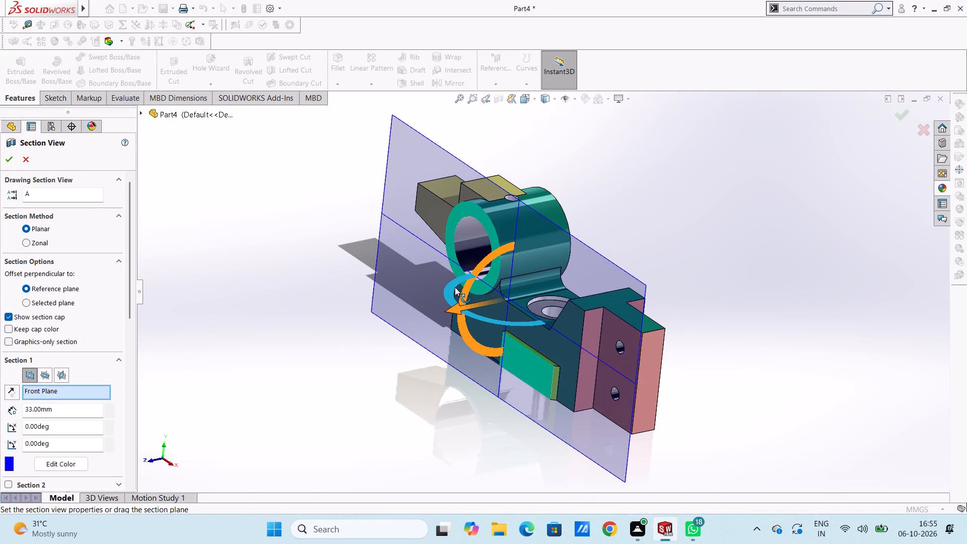
pyautogui.moveTo(455, 287); pyautogui.dragTo(488, 286)
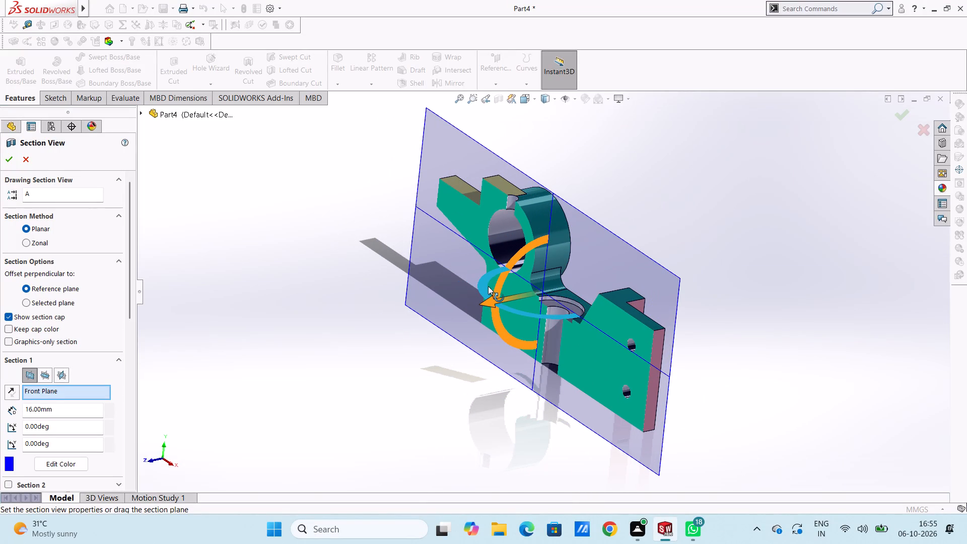
pyautogui.moveTo(488, 286); pyautogui.dragTo(486, 286)
pyautogui.click(341, 249)
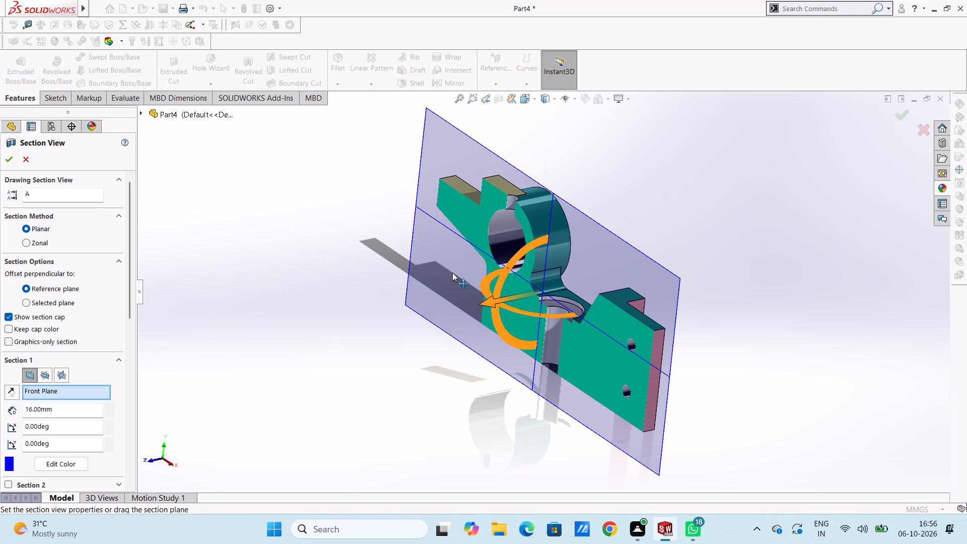
# Rotate the section plane to about 271 degrees so it cuts horizontally through the ring and end plate, and apply the section view.
pyautogui.moveTo(512, 261); pyautogui.dragTo(533, 273)
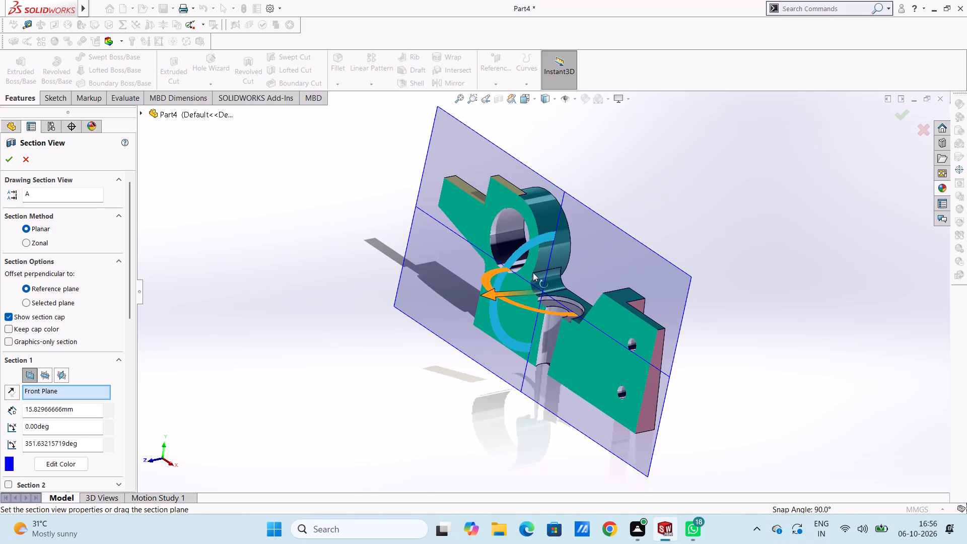
pyautogui.moveTo(533, 273); pyautogui.dragTo(562, 273)
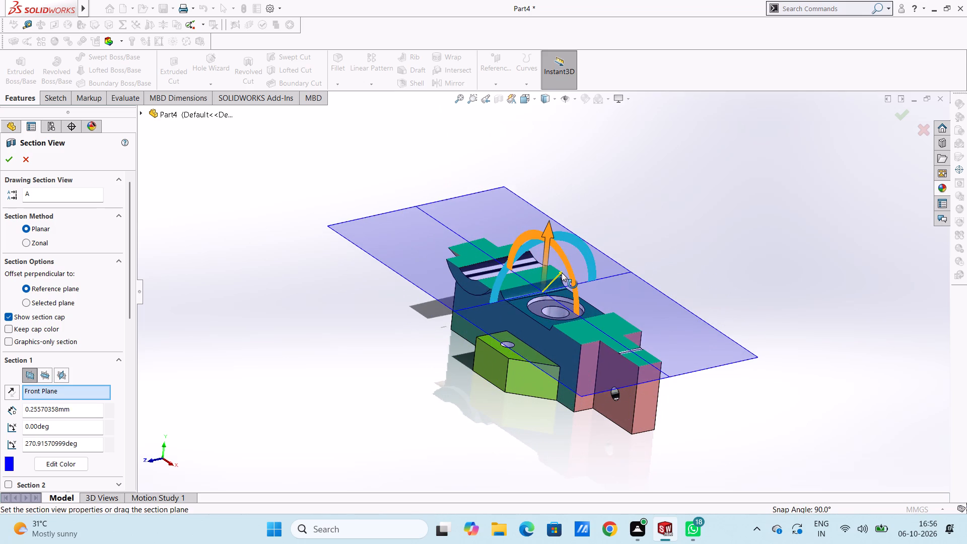
pyautogui.moveTo(562, 273); pyautogui.dragTo(559, 272)
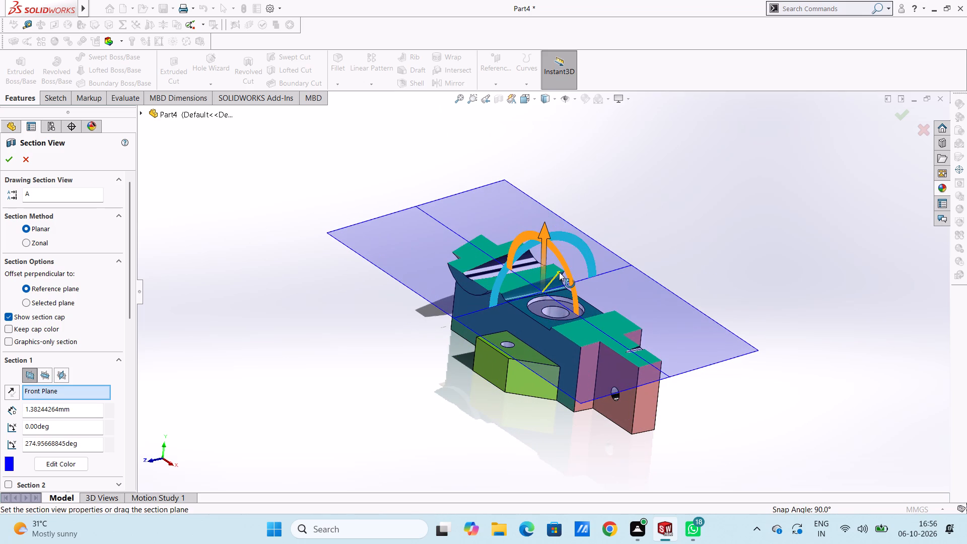
pyautogui.moveTo(559, 272); pyautogui.dragTo(559, 271)
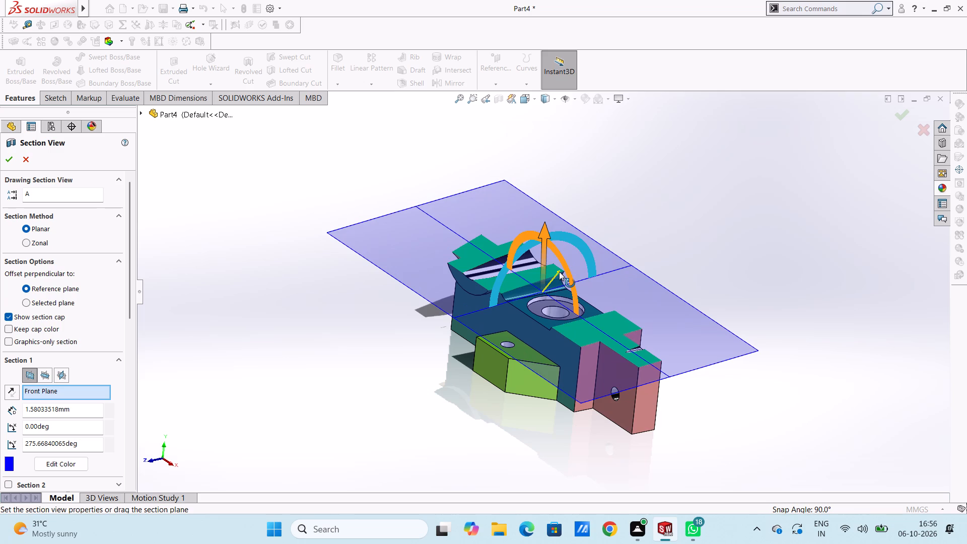
pyautogui.moveTo(559, 271); pyautogui.dragTo(561, 271)
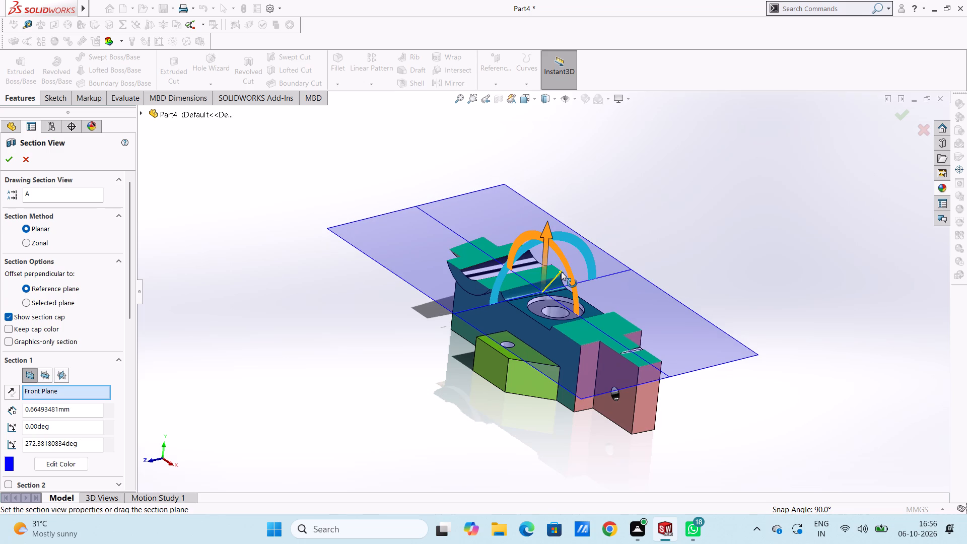
pyautogui.moveTo(561, 271); pyautogui.dragTo(562, 271)
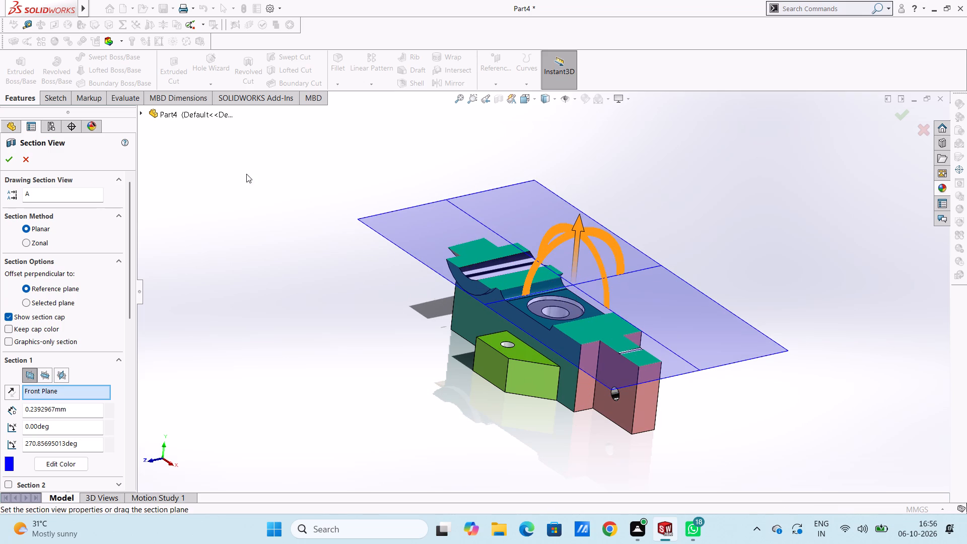
pyautogui.doubleClick(10, 159)
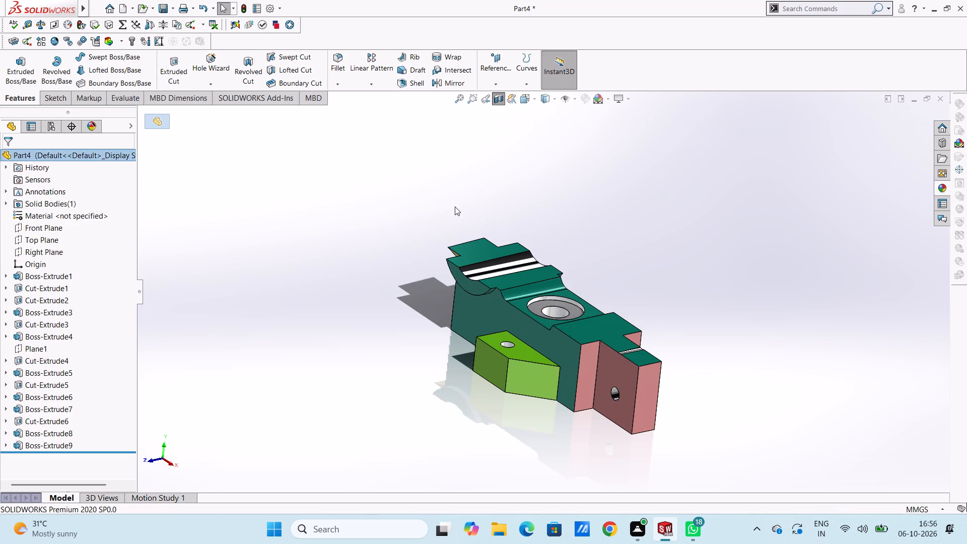
# Examine the horizontally sectioned bracket from several angles, including the ring bore, counterbore, lugs and end plate holes.
pyautogui.moveTo(459, 198); pyautogui.dragTo(478, 269, button='middle')
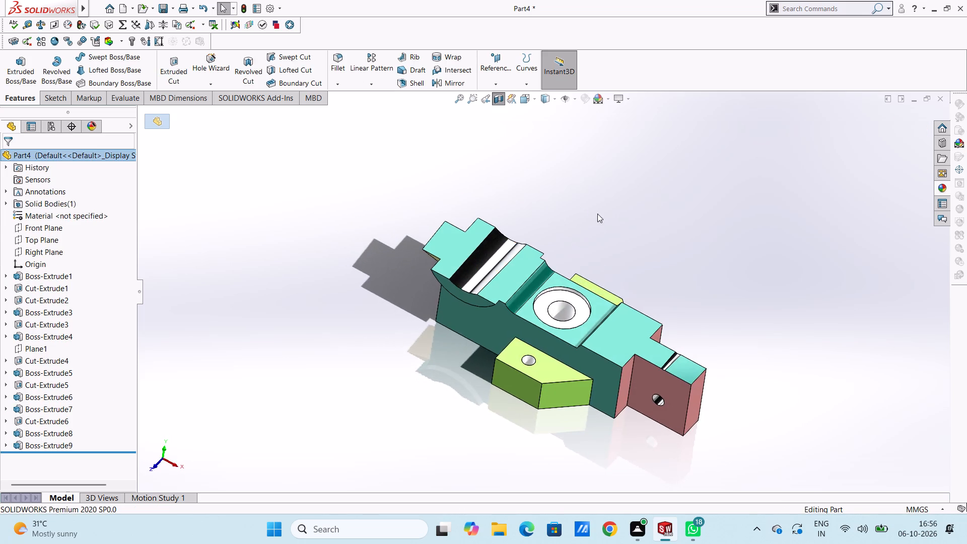
pyautogui.moveTo(597, 214); pyautogui.dragTo(503, 273, button='middle')
pyautogui.moveTo(564, 265); pyautogui.dragTo(556, 289, button='middle')
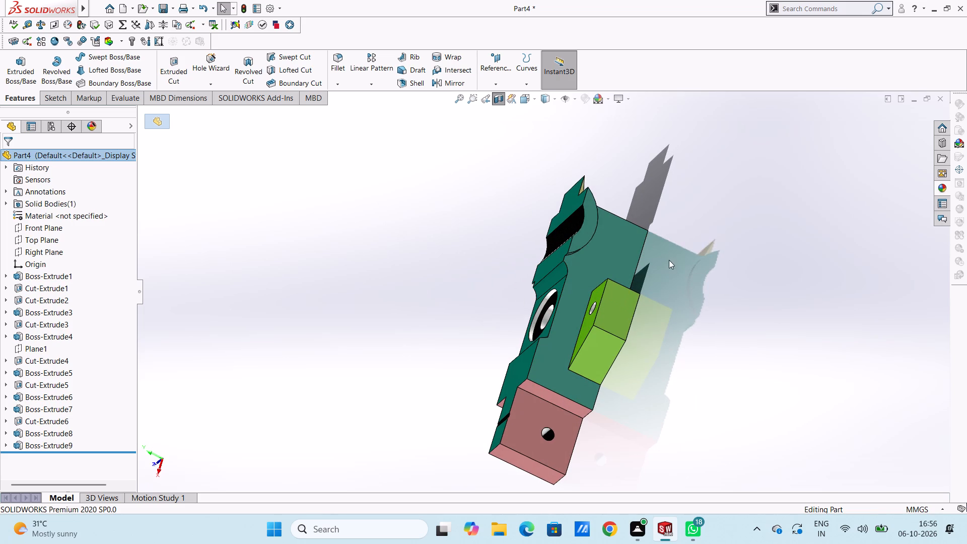
pyautogui.moveTo(713, 266); pyautogui.dragTo(782, 235, button='middle')
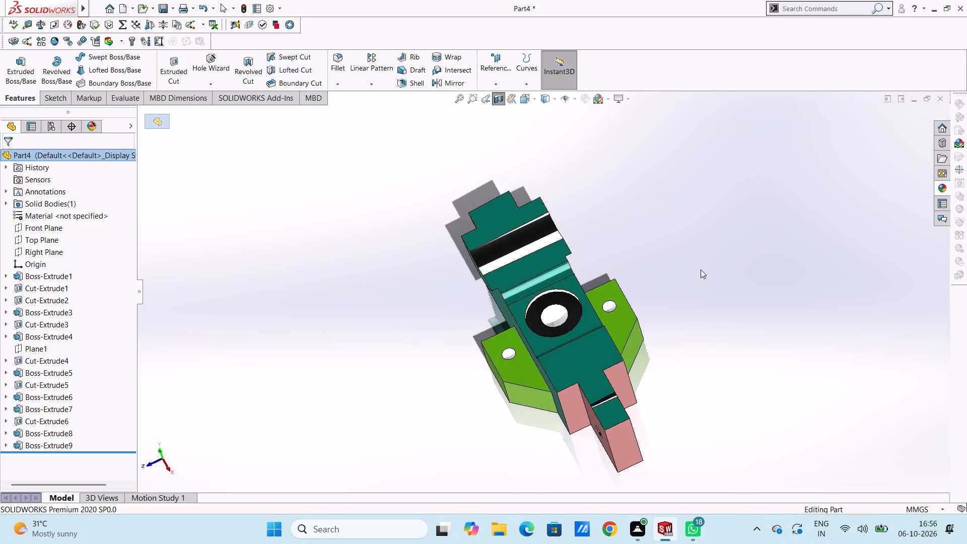
pyautogui.moveTo(701, 269); pyautogui.dragTo(723, 224, button='middle')
pyautogui.moveTo(703, 277); pyautogui.dragTo(745, 272, button='middle')
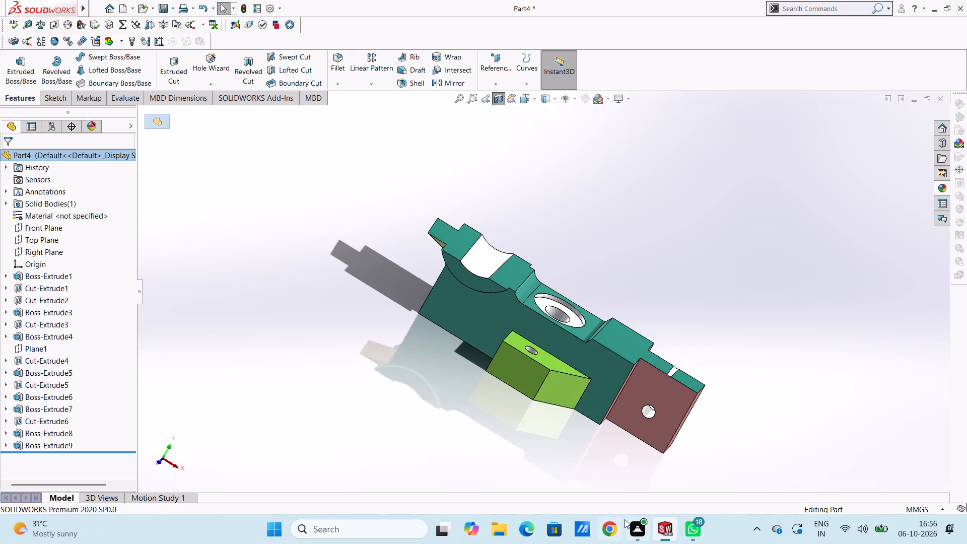
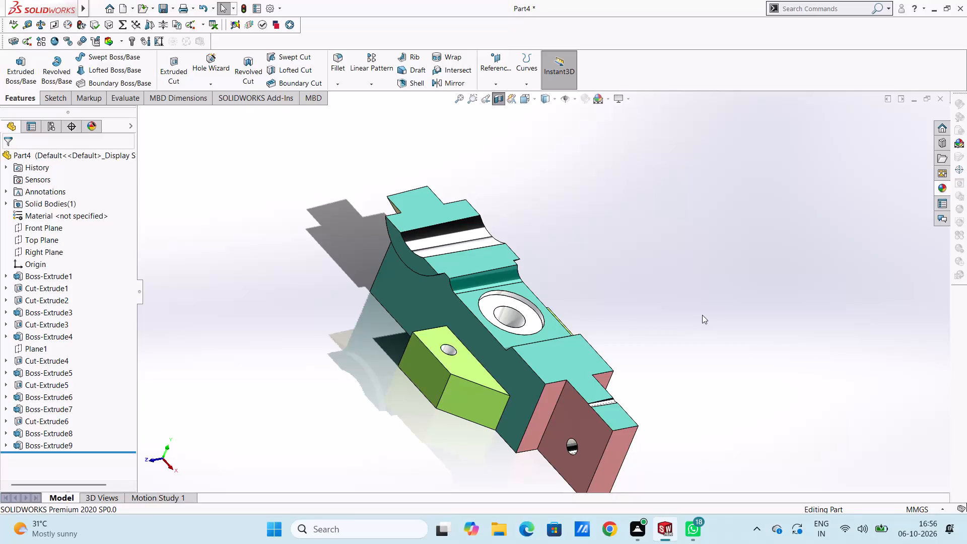
# Turn off the section view and show the whole bracket in the isometric orientation.
pyautogui.press('Escape')
pyautogui.press('Escape')
pyautogui.click(502, 100)
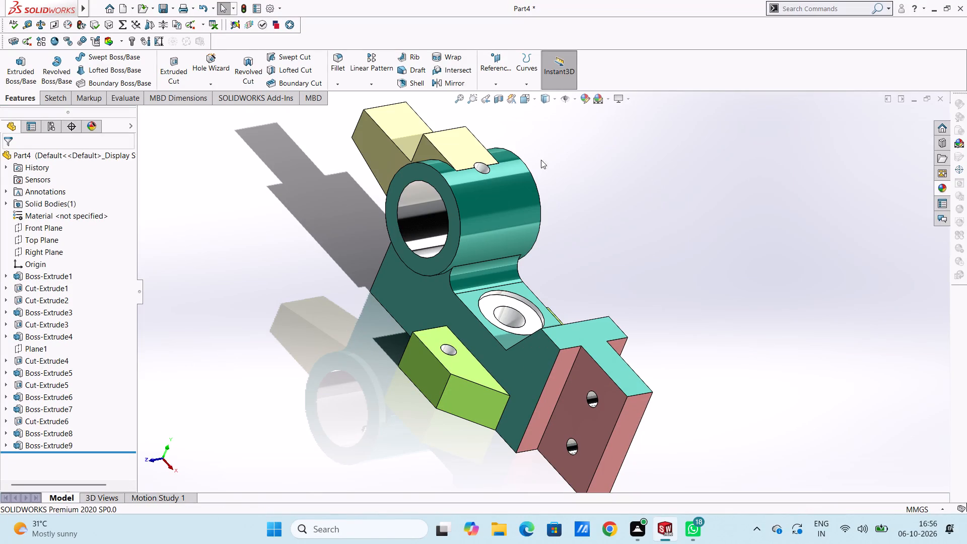
pyautogui.press('7')
pyautogui.hotkey('ctrl', '7')
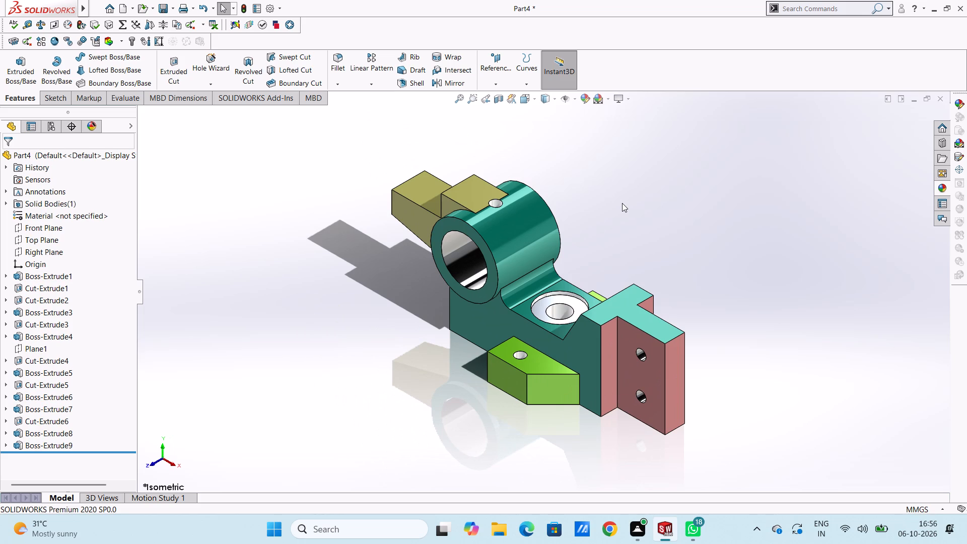
# Save the part in the Documents folder as "offset trunnion pedestal bearing bracket with t slot base".
pyautogui.hotkey('ctrl', 's')
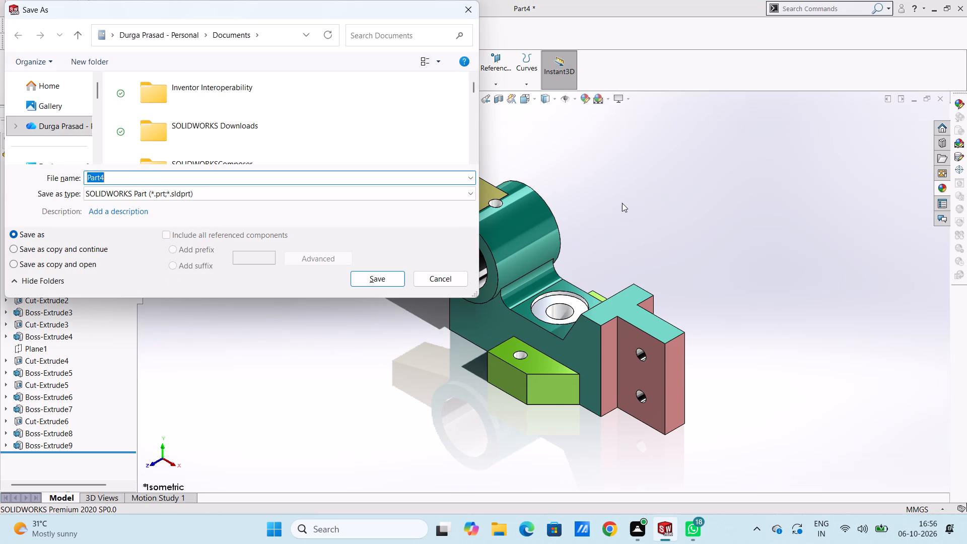
pyautogui.write('offset')
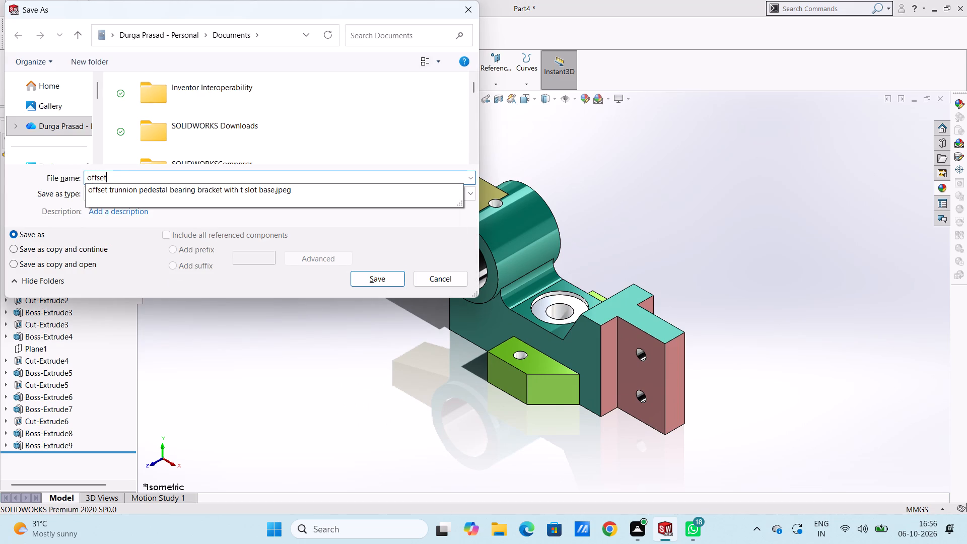
pyautogui.press('space')
pyautogui.write('tru')
pyautogui.write('nnion')
pyautogui.press('space')
pyautogui.write('pe')
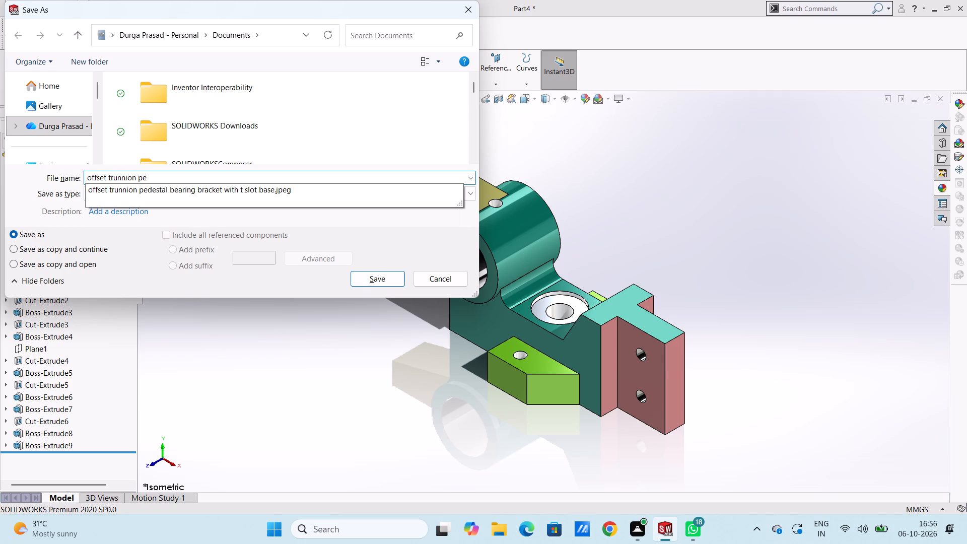
pyautogui.write('destal ba')
pyautogui.press('BackSpace')
pyautogui.write('ear')
pyautogui.write('ing bracket')
pyautogui.press('space')
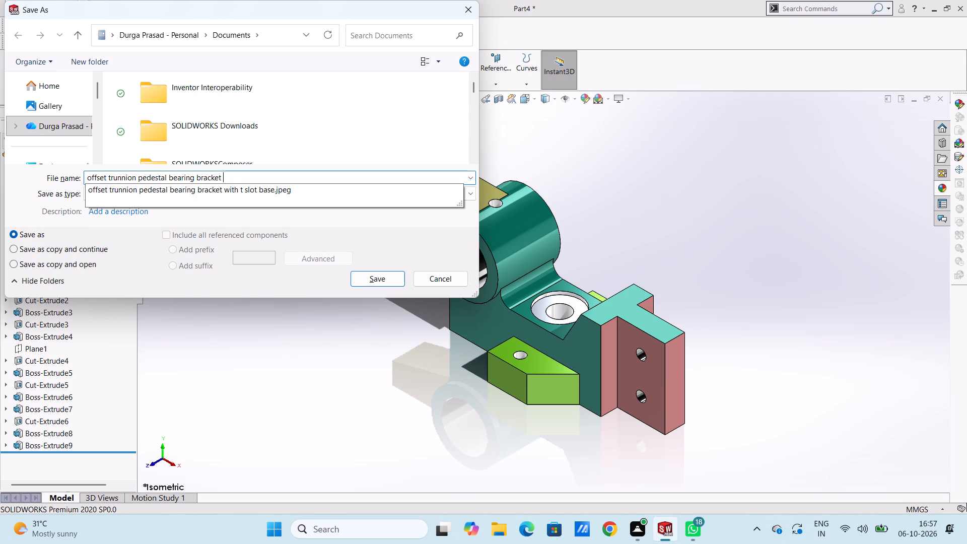
pyautogui.write('with')
pyautogui.press('space')
pyautogui.write('t slot')
pyautogui.press('space')
pyautogui.write('base')
pyautogui.click(371, 279)
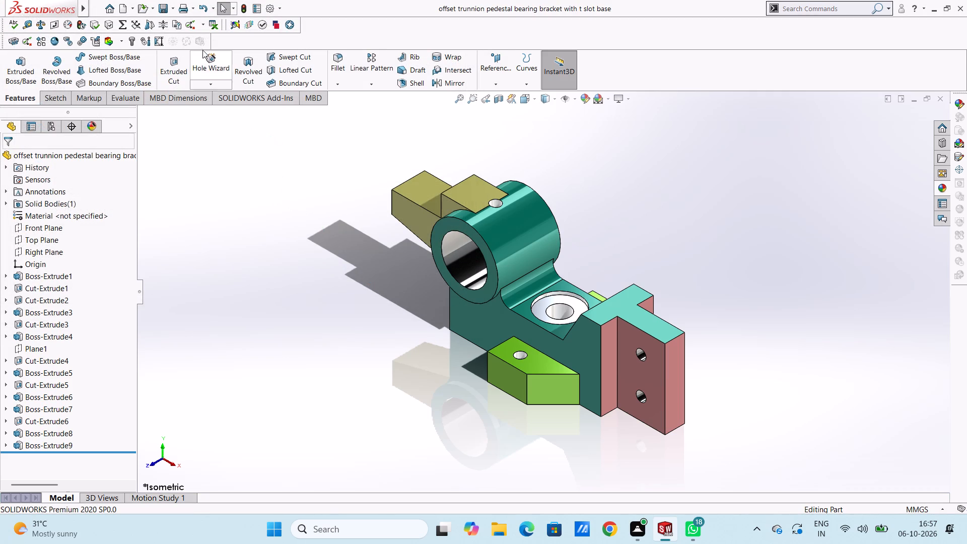
# Save a copy of the bracket as an Adobe Portable Document Format (*.pdf) file under the same name.
pyautogui.click(192, 10)
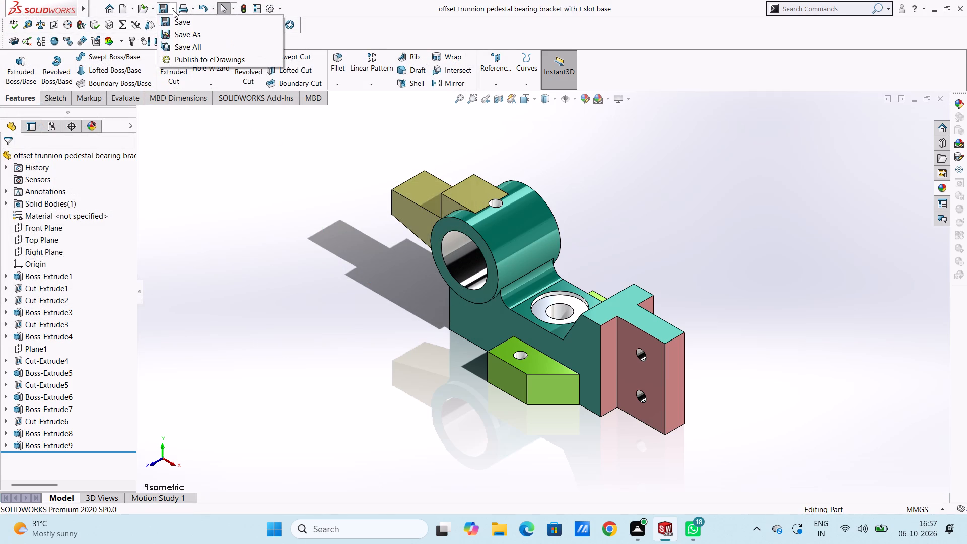
pyautogui.click(173, 10)
pyautogui.click(175, 9)
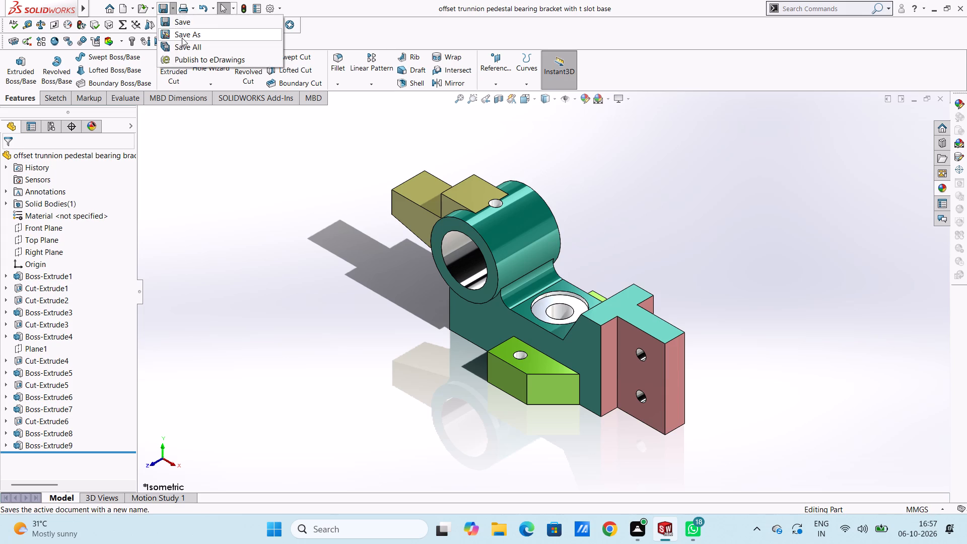
pyautogui.click(182, 38)
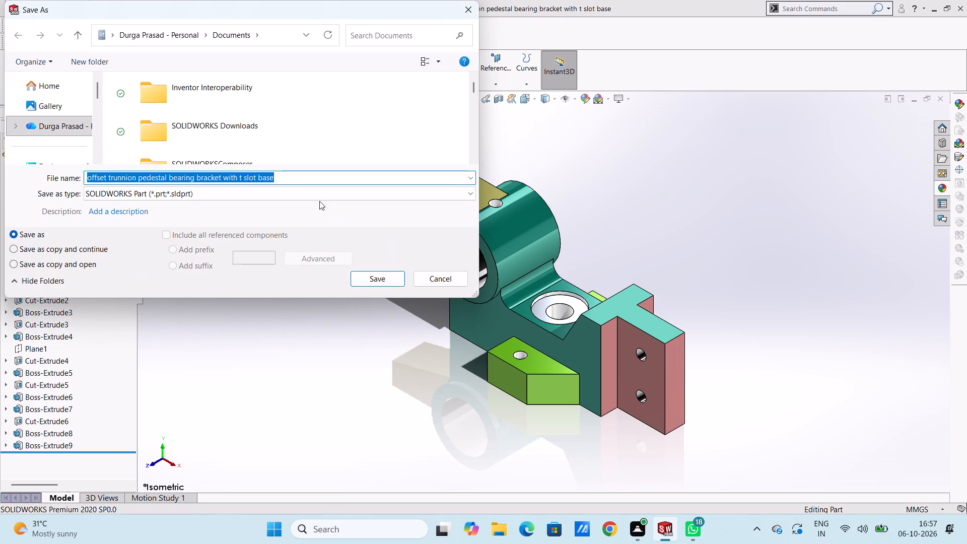
pyautogui.click(319, 197)
pyautogui.click(278, 276)
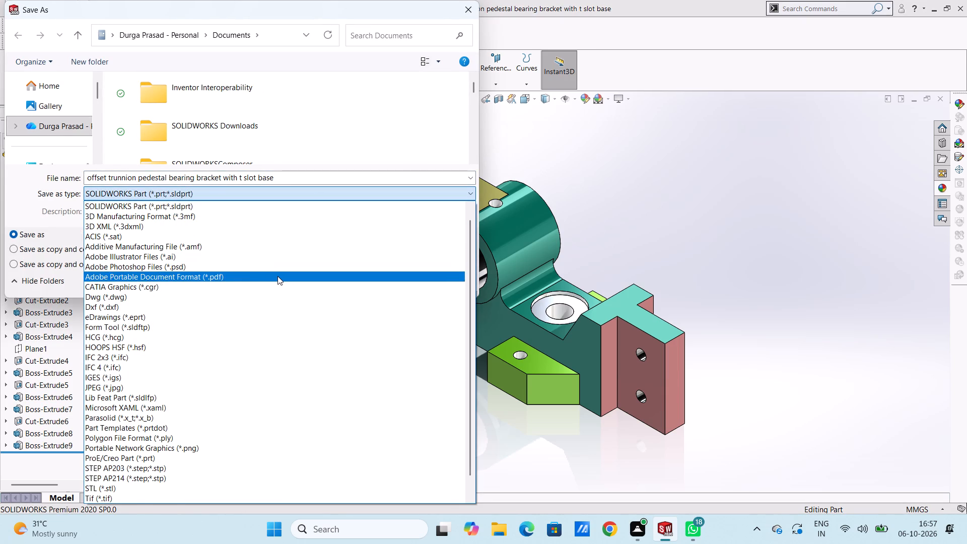
pyautogui.click(378, 300)
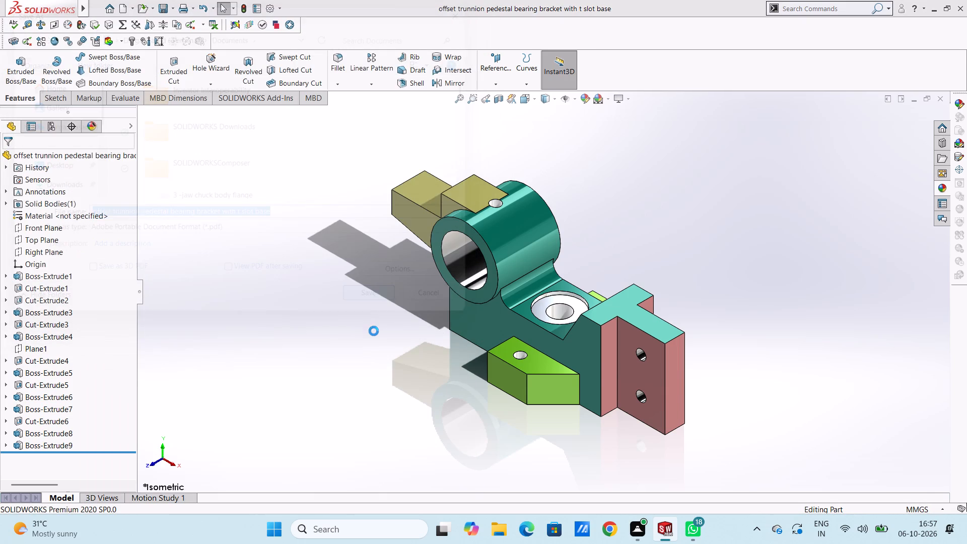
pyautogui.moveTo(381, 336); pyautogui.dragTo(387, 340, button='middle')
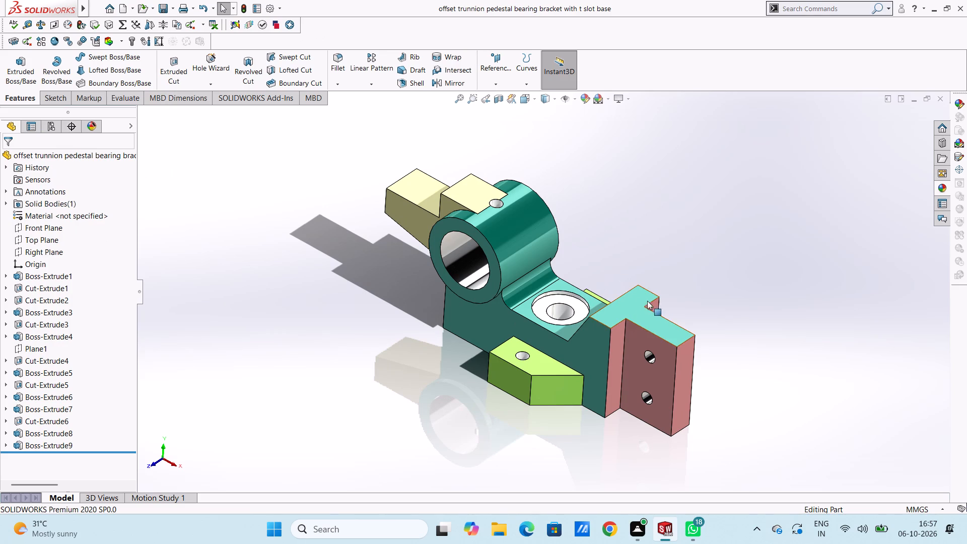